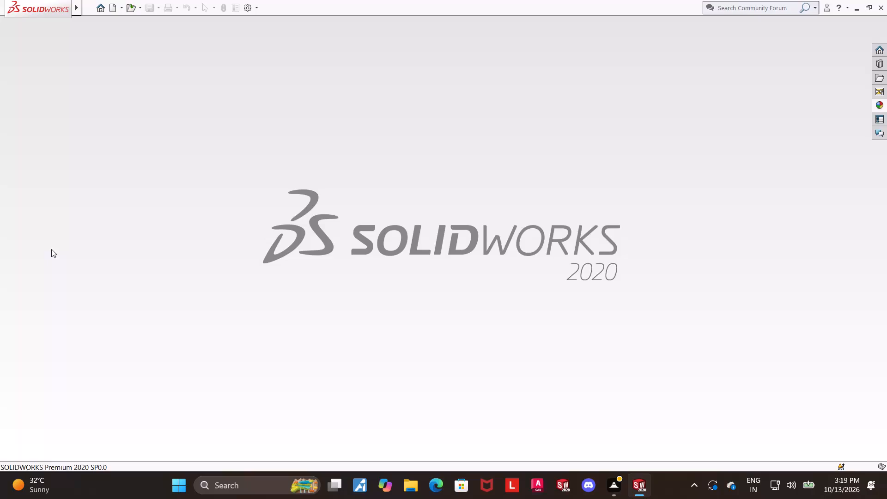
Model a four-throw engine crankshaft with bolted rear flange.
Create a new part document.
{"action": "left_click", "coordinate": [111, 6]}
{"action": "double_click", "coordinate": [218, 225]}
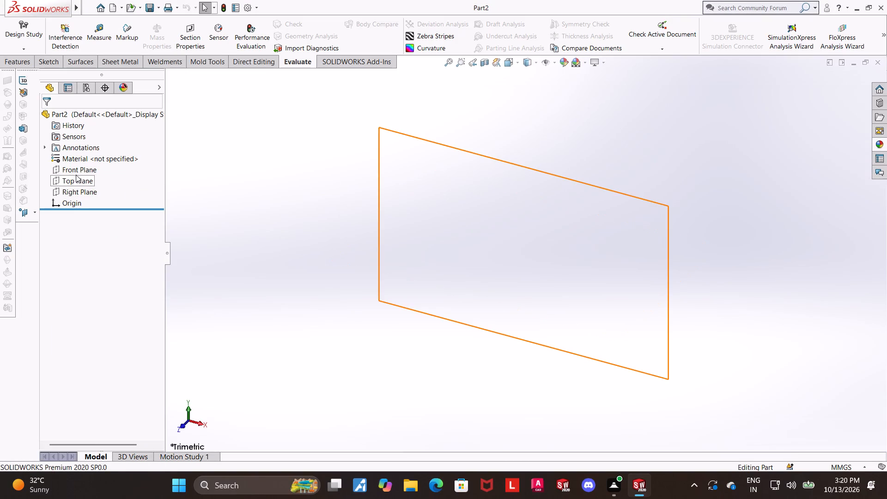
Start a sketch on the Front Plane and draw a horizontal base line from the origin towards negative X.
{"action": "left_click", "coordinate": [76, 168]}
{"action": "left_click", "coordinate": [82, 158]}
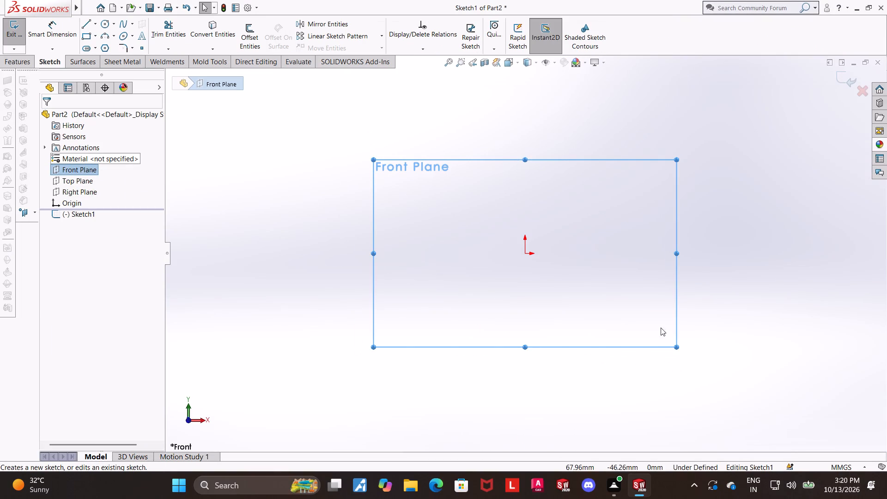
{"action": "left_click", "coordinate": [85, 21]}
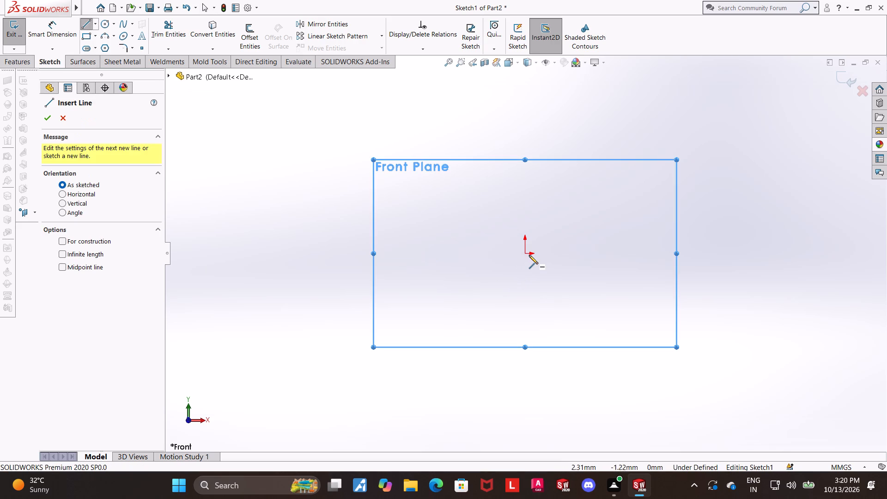
{"action": "left_click", "coordinate": [527, 254]}
{"action": "scroll", "coordinate": [527, 253], "scroll_direction": "up", "scroll_amount": 5}
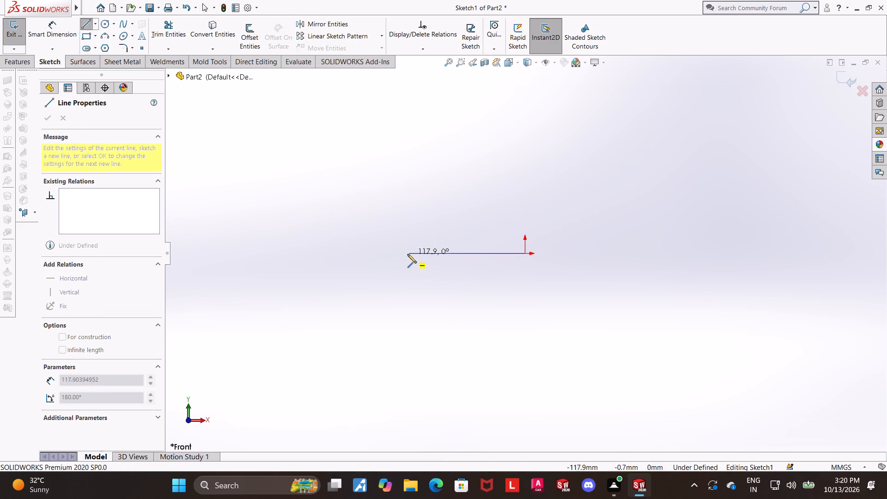
{"action": "left_click", "coordinate": [393, 253]}
{"action": "key", "text": "Escape"}
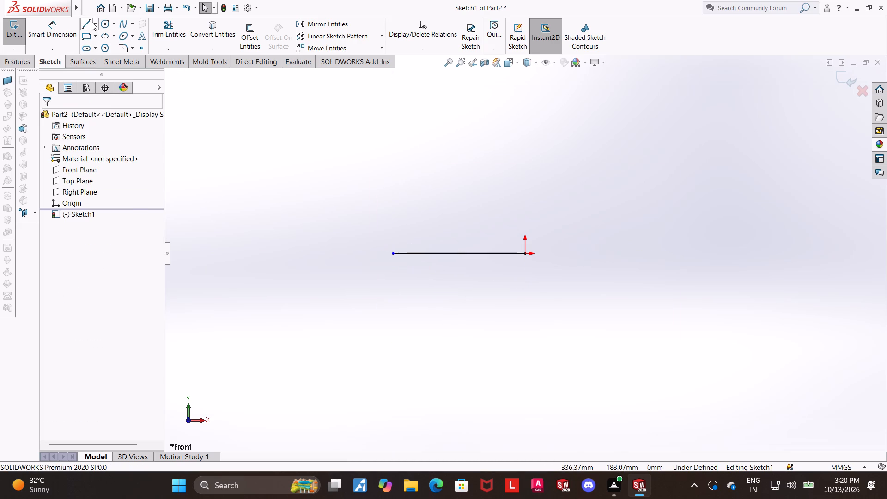
Close the stepped profile from the base line's far end to the origin, with a ledge about 107 mm long and overall height about 57 mm.
{"action": "left_click", "coordinate": [92, 22]}
{"action": "left_click", "coordinate": [394, 255]}
{"action": "left_click", "coordinate": [391, 233]}
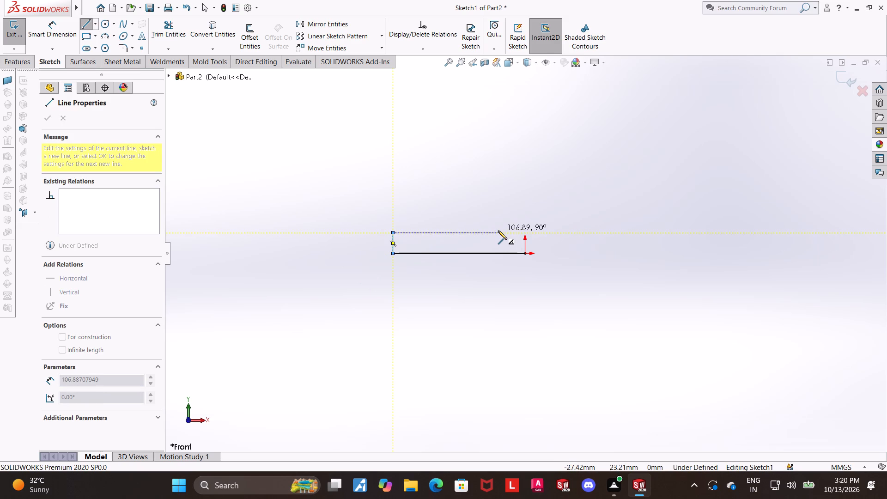
{"action": "left_click", "coordinate": [498, 231]}
{"action": "left_click", "coordinate": [498, 197]}
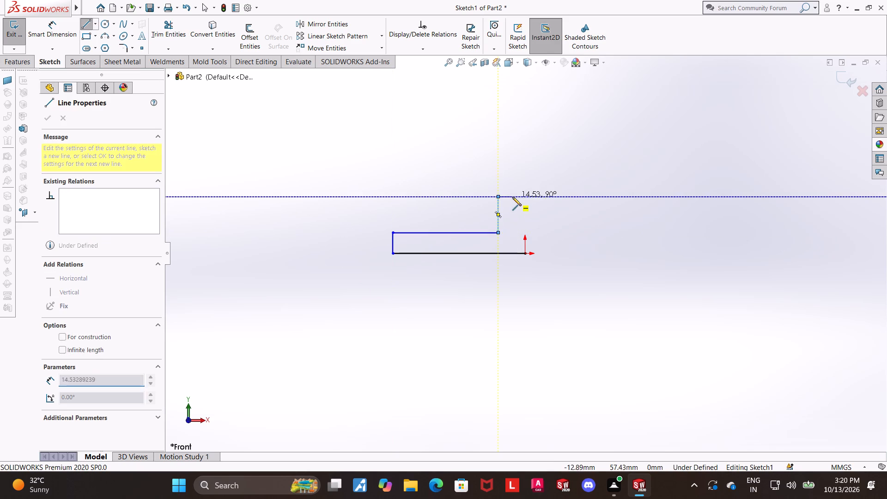
{"action": "left_click", "coordinate": [526, 198]}
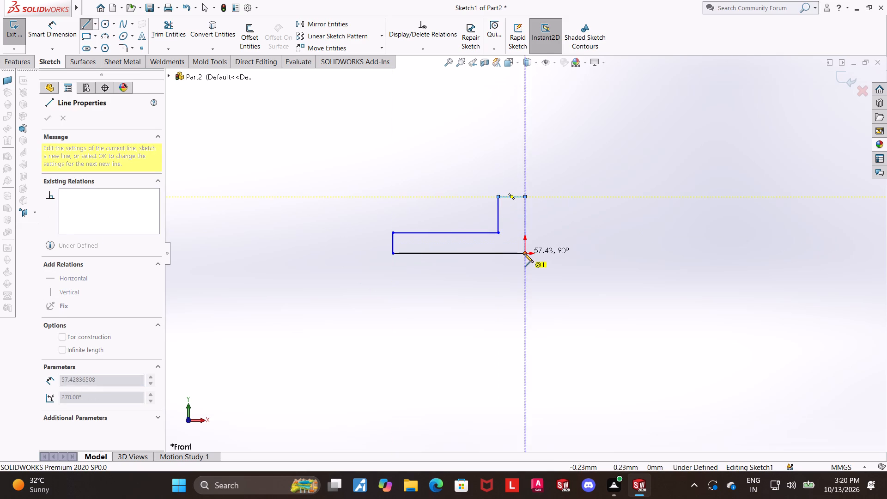
{"action": "left_click", "coordinate": [524, 254]}
{"action": "key", "text": "Escape"}
{"action": "key", "text": "Escape"}
Dimension the horizontal distance between the short end edge and the step's vertical riser as 88 mm.
{"action": "scroll", "coordinate": [523, 255], "scroll_direction": "up", "scroll_amount": 1}
{"action": "scroll", "coordinate": [527, 212], "scroll_direction": "down", "scroll_amount": 1}
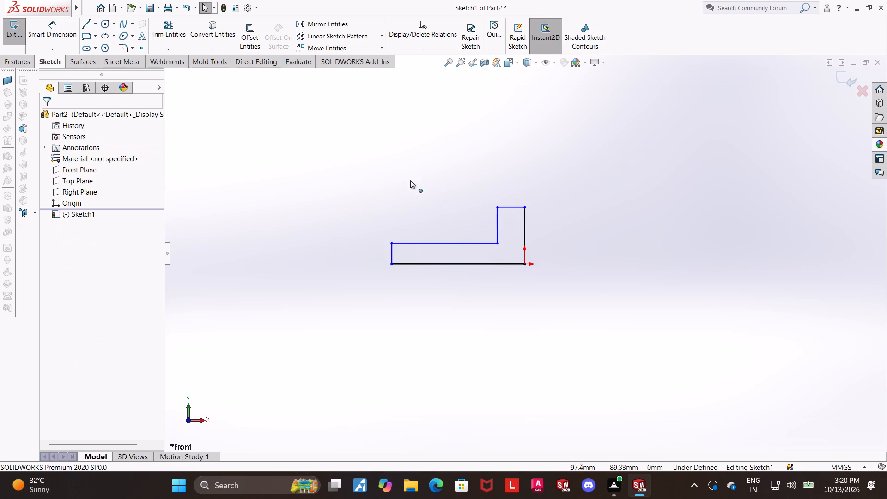
{"action": "left_click", "coordinate": [46, 35]}
{"action": "scroll", "coordinate": [499, 243], "scroll_direction": "up", "scroll_amount": 1}
{"action": "scroll", "coordinate": [533, 281], "scroll_direction": "down", "scroll_amount": 1}
{"action": "left_click", "coordinate": [494, 214]}
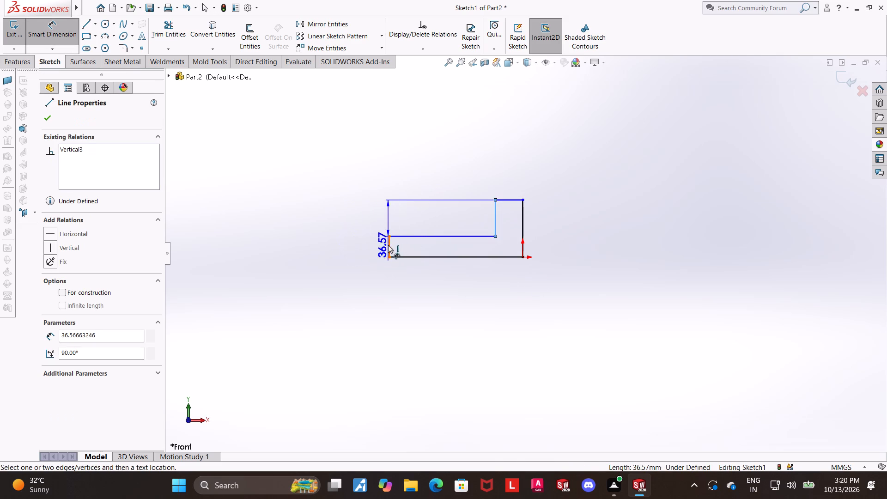
{"action": "left_click", "coordinate": [388, 245]}
{"action": "left_click", "coordinate": [401, 180]}
{"action": "type", "text": "88"}
{"action": "key", "text": "Return"}
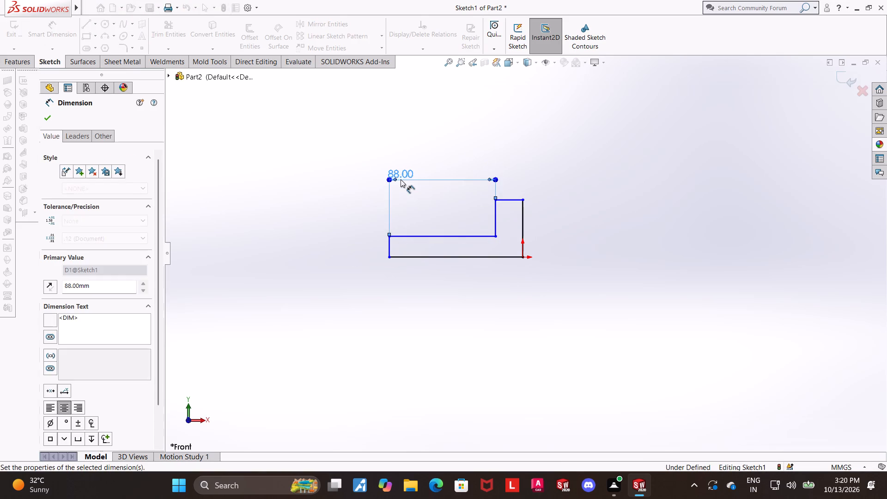
{"action": "key", "text": "Escape"}
Dimension the profile's overall length between the short end edge and the vertical line at the origin as 126 mm.
{"action": "left_click", "coordinate": [67, 21]}
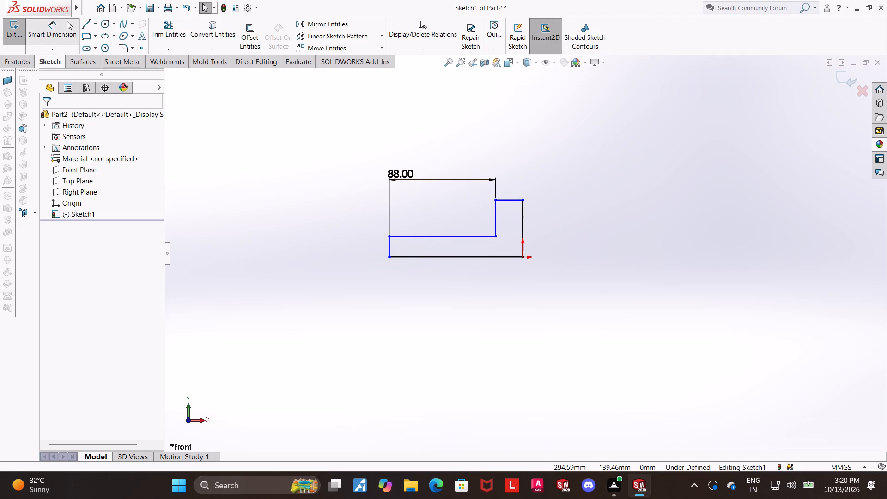
{"action": "left_click", "coordinate": [389, 241]}
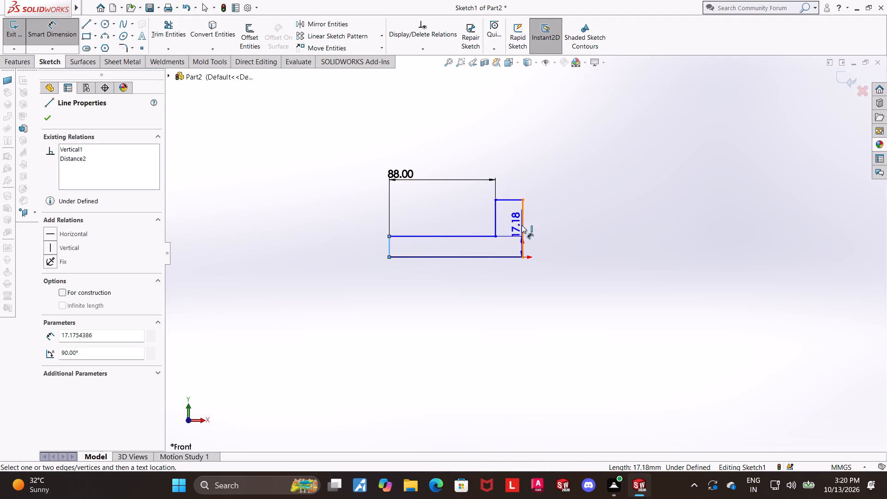
{"action": "left_click", "coordinate": [522, 225]}
{"action": "left_click", "coordinate": [476, 307]}
{"action": "type", "text": "126"}
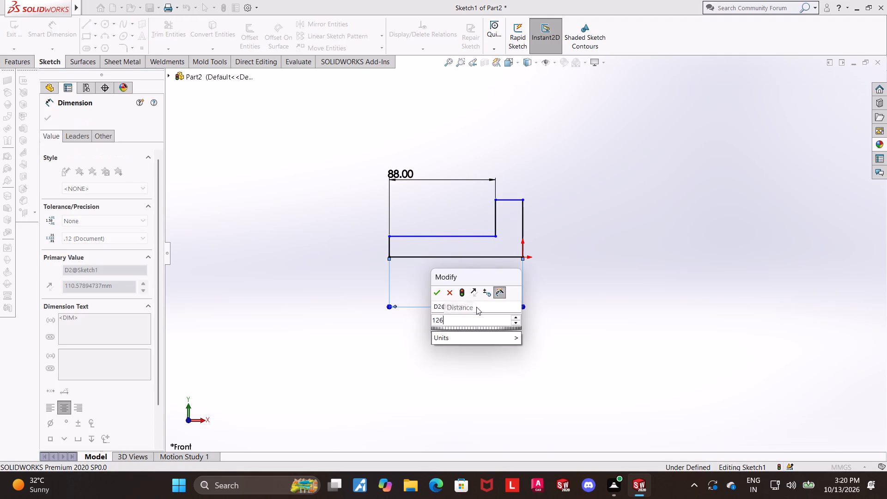
{"action": "key", "text": "Return"}
{"action": "key", "text": "Escape"}
{"action": "key", "text": "Escape"}
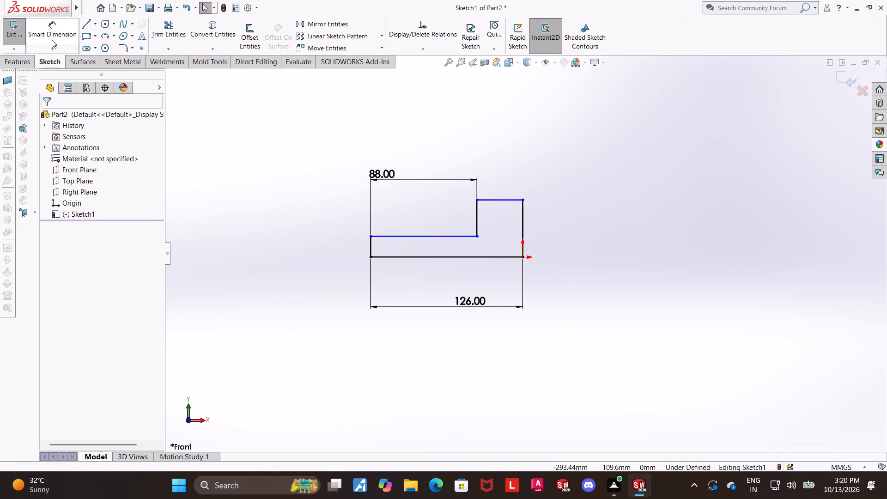
Dimension the height of the lower ledge above the base line as 16 mm.
{"action": "left_click", "coordinate": [52, 39]}
{"action": "scroll", "coordinate": [711, 241], "scroll_direction": "up", "scroll_amount": 1}
{"action": "scroll", "coordinate": [700, 237], "scroll_direction": "down", "scroll_amount": 1}
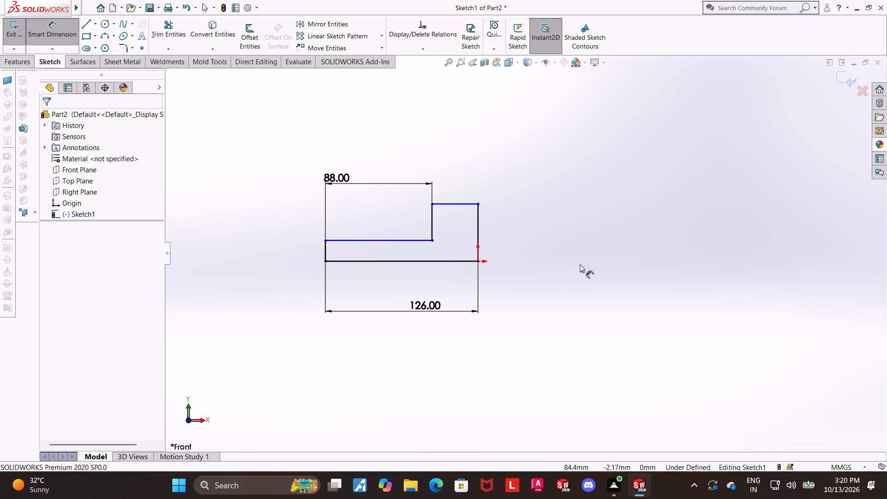
{"action": "left_click", "coordinate": [348, 241]}
{"action": "left_click", "coordinate": [350, 261]}
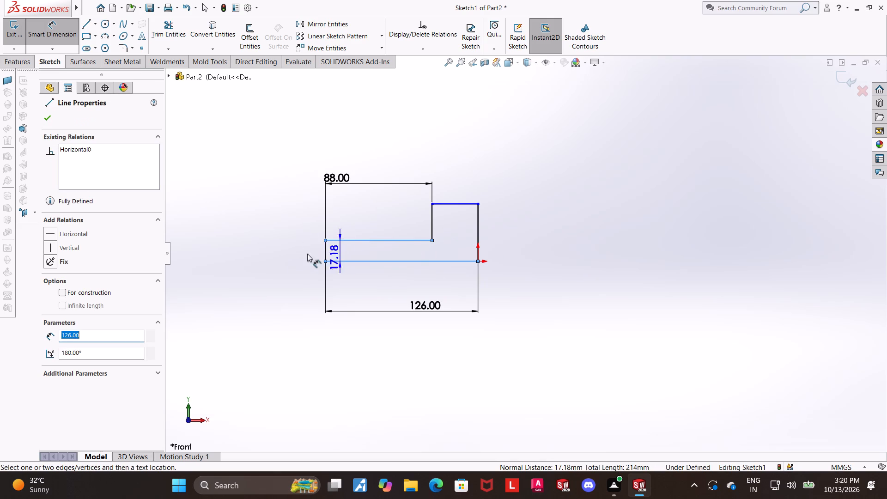
{"action": "left_click", "coordinate": [299, 253]}
{"action": "type", "text": "32/2"}
{"action": "key", "text": "Return"}
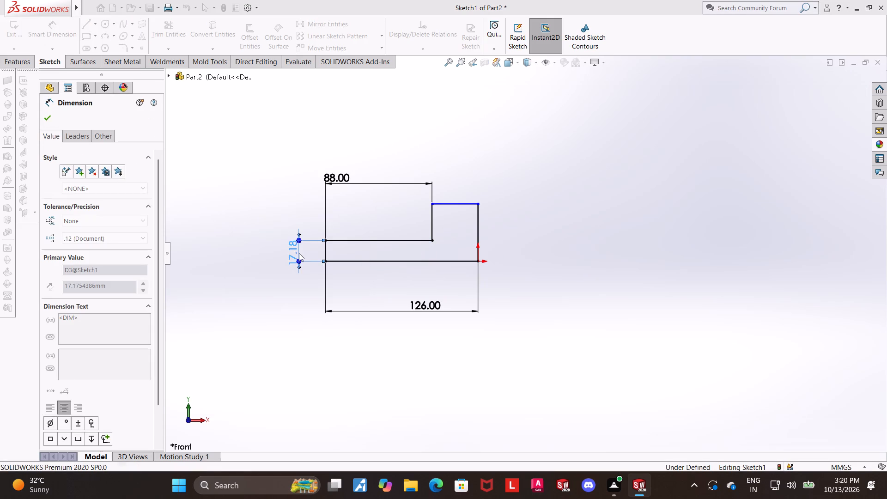
{"action": "key", "text": "Escape"}
Dimension the overall height between the top line and the base line as 32 mm.
{"action": "scroll", "coordinate": [328, 232], "scroll_direction": "up", "scroll_amount": 1}
{"action": "scroll", "coordinate": [486, 264], "scroll_direction": "down", "scroll_amount": 1}
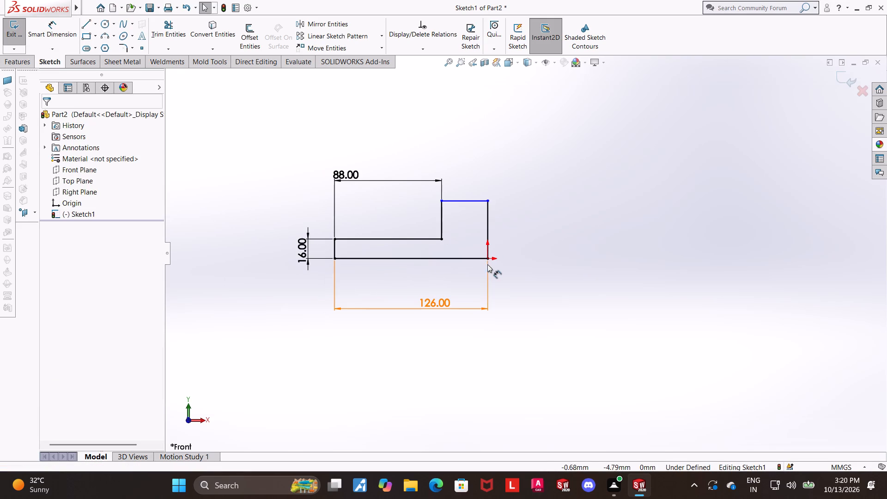
{"action": "left_click", "coordinate": [63, 29]}
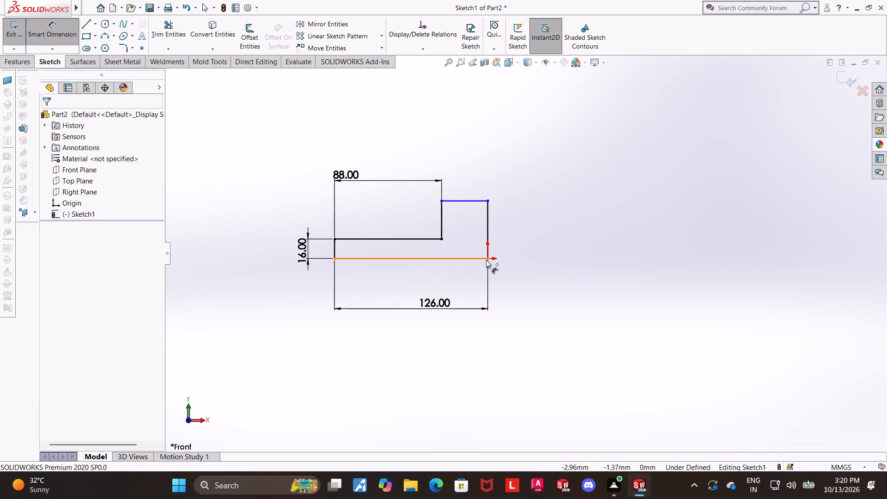
{"action": "scroll", "coordinate": [498, 260], "scroll_direction": "up", "scroll_amount": 1}
{"action": "scroll", "coordinate": [506, 252], "scroll_direction": "down", "scroll_amount": 1}
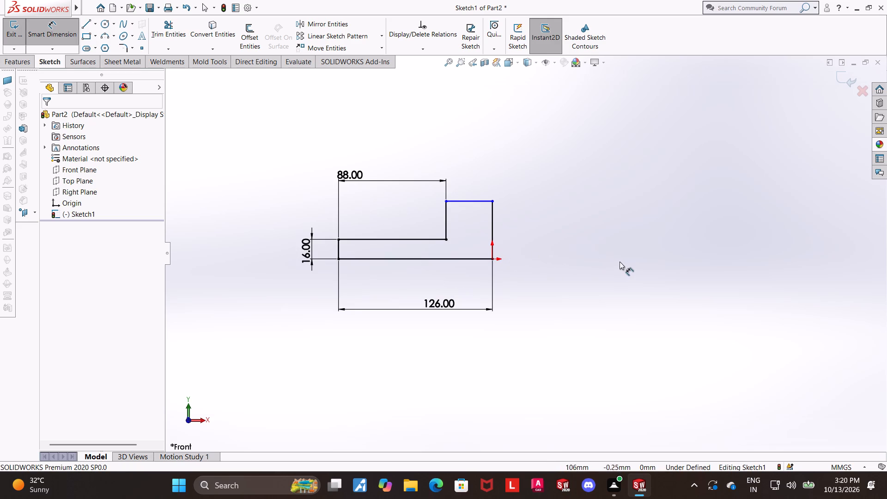
{"action": "left_click", "coordinate": [480, 202]}
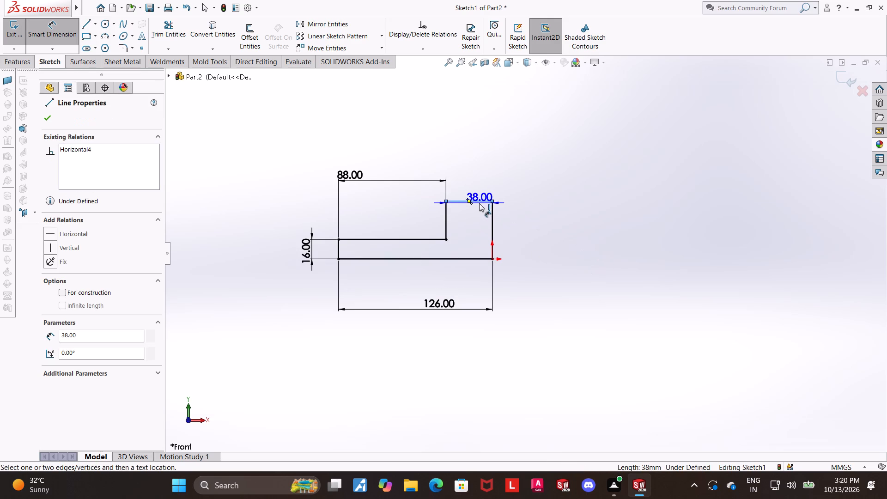
{"action": "left_click", "coordinate": [446, 259]}
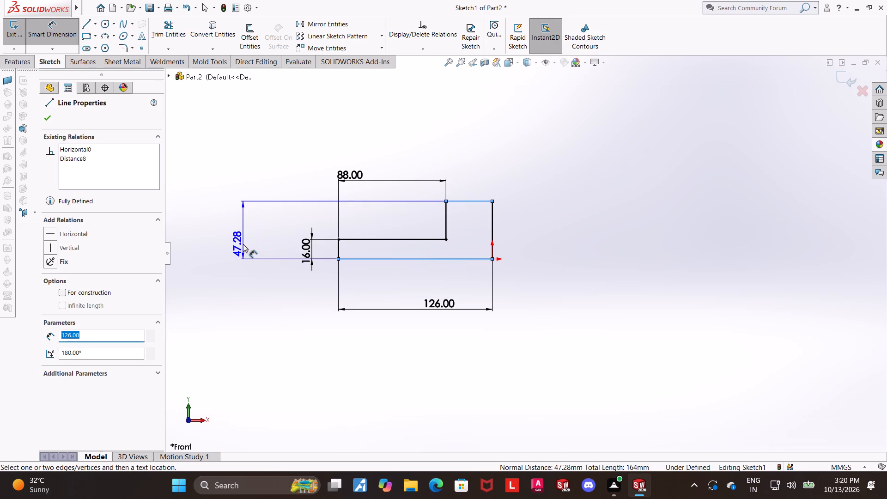
{"action": "left_click", "coordinate": [243, 244]}
{"action": "type", "text": "64/2"}
{"action": "key", "text": "Return"}
Trim away the vertical line that closes the profile at the origin.
{"action": "scroll", "coordinate": [372, 305], "scroll_direction": "up", "scroll_amount": 1}
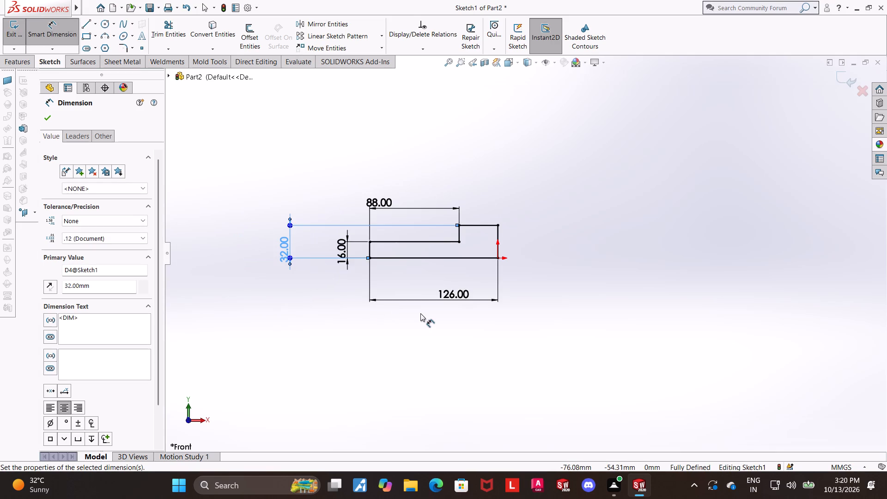
{"action": "scroll", "coordinate": [420, 313], "scroll_direction": "up", "scroll_amount": 1}
{"action": "scroll", "coordinate": [420, 313], "scroll_direction": "down", "scroll_amount": 1}
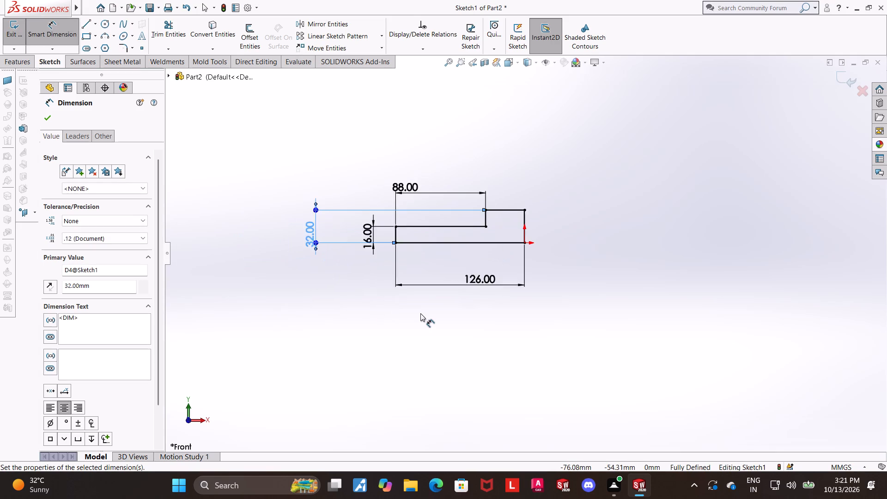
{"action": "scroll", "coordinate": [420, 313], "scroll_direction": "down", "scroll_amount": 3}
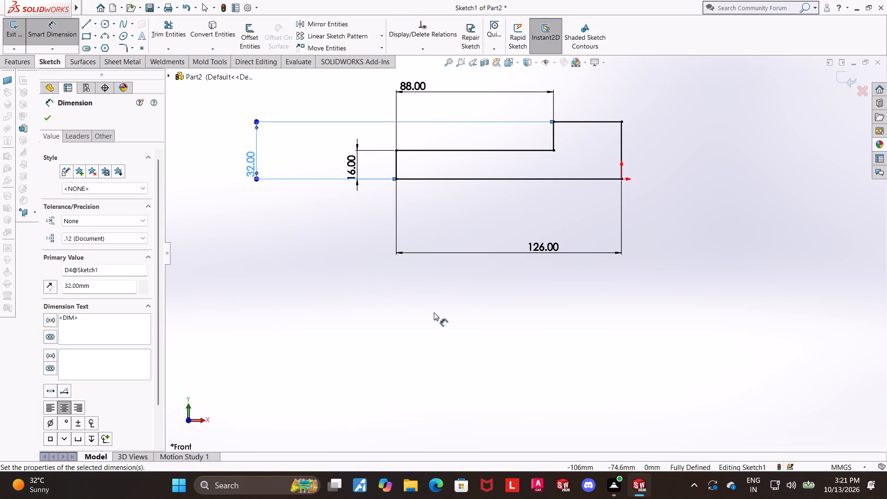
{"action": "scroll", "coordinate": [434, 312], "scroll_direction": "up", "scroll_amount": 1}
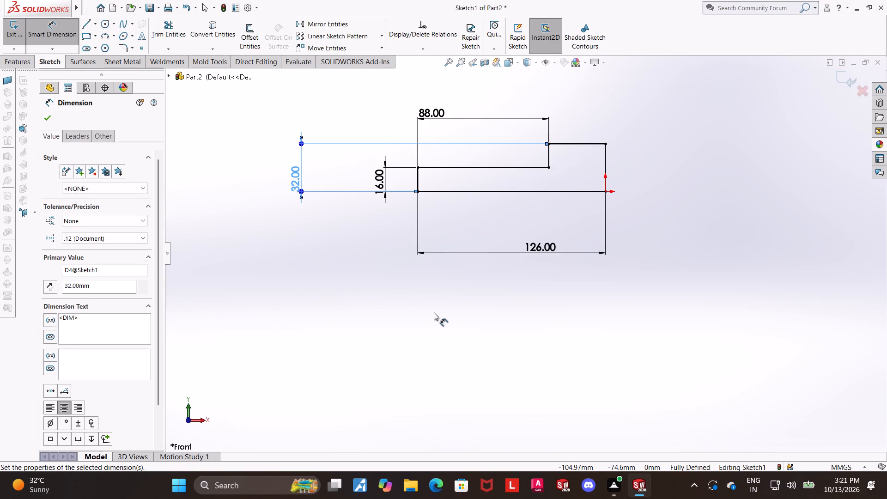
{"action": "scroll", "coordinate": [434, 312], "scroll_direction": "up", "scroll_amount": 1}
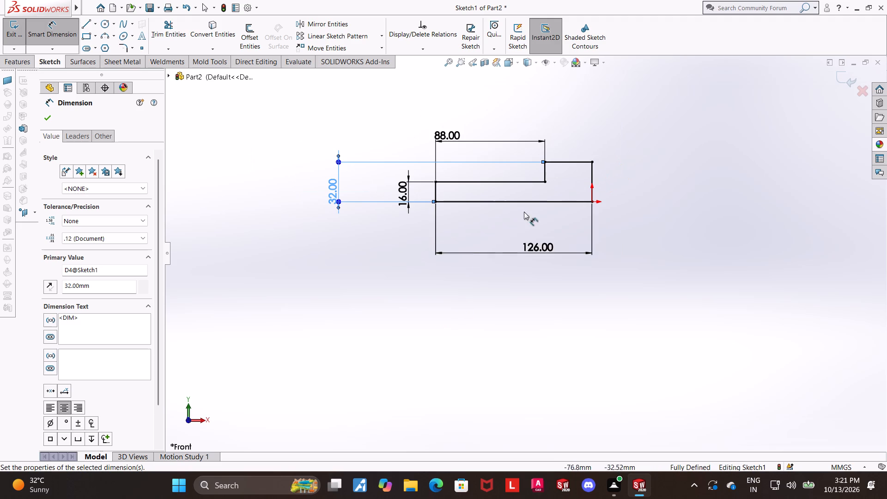
{"action": "scroll", "coordinate": [595, 160], "scroll_direction": "down", "scroll_amount": 3}
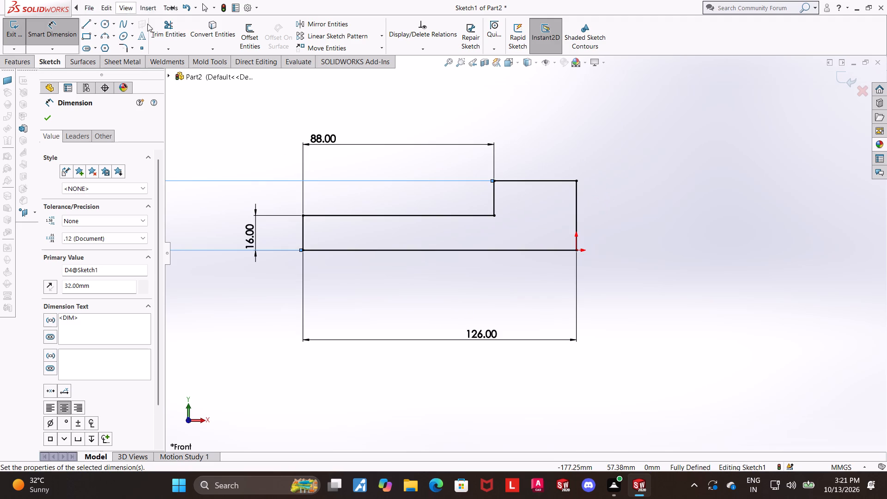
{"action": "left_click", "coordinate": [173, 33]}
{"action": "left_click_drag", "start_coordinate": [610, 206], "coordinate": [572, 203]}
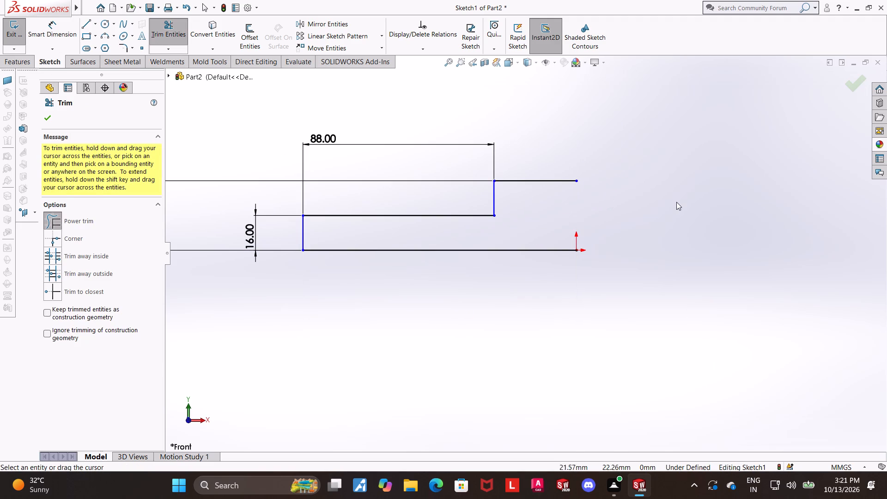
{"action": "key", "text": "Escape"}
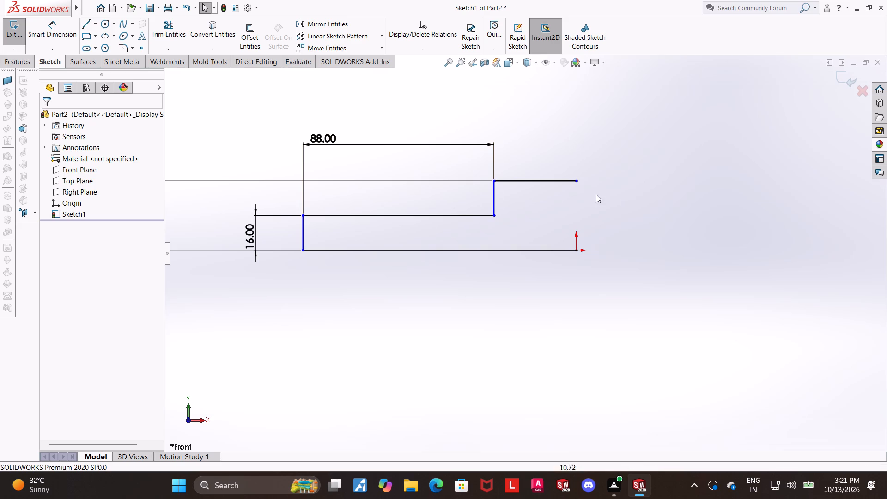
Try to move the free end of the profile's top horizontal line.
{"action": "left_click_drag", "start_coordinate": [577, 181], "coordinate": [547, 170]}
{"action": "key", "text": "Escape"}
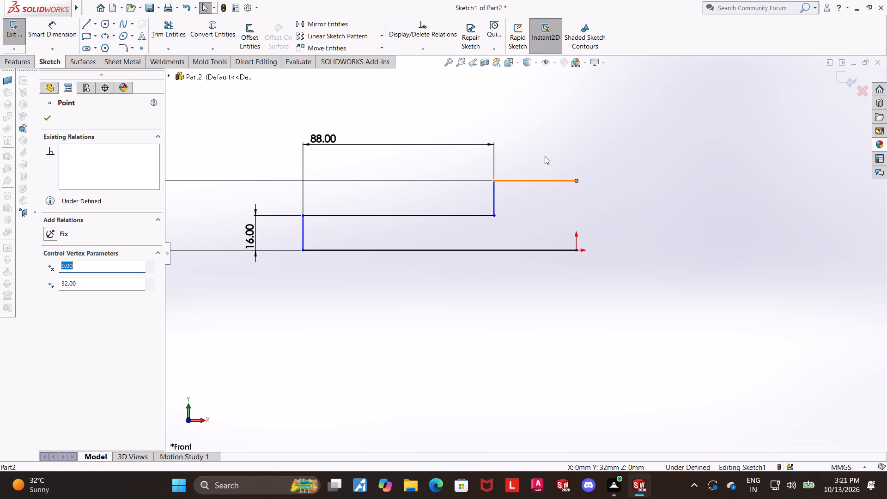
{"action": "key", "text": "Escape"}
Trim away the top horizontal line, leaving the step's vertical riser in place.
{"action": "left_click", "coordinate": [182, 28]}
{"action": "left_click_drag", "start_coordinate": [565, 192], "coordinate": [536, 138]}
{"action": "key", "text": "Escape"}
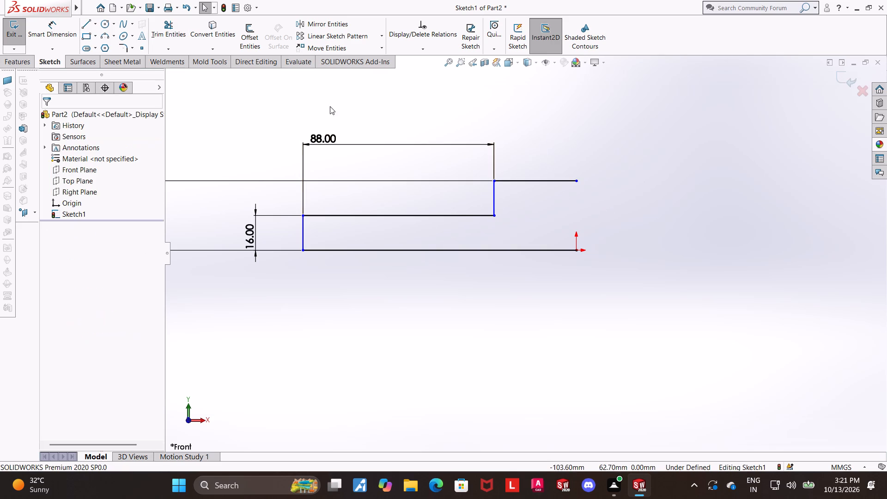
{"action": "left_click", "coordinate": [92, 24]}
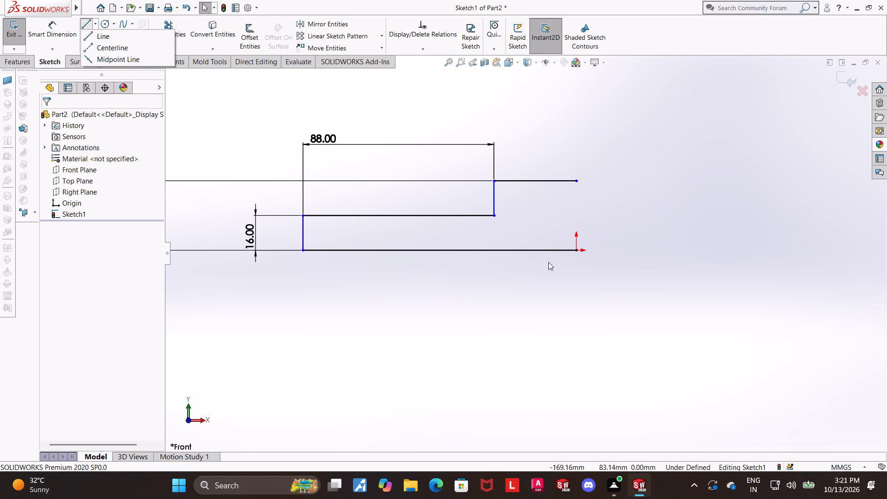
{"action": "key", "text": "Escape"}
{"action": "left_click", "coordinate": [162, 27]}
{"action": "left_click_drag", "start_coordinate": [550, 186], "coordinate": [544, 137]}
{"action": "key", "text": "Escape"}
Close the profile from the riser's top with a horizontal line, then a flange about 4.8 mm wide and 46.5 mm high ending at the origin.
{"action": "double_click", "coordinate": [90, 22]}
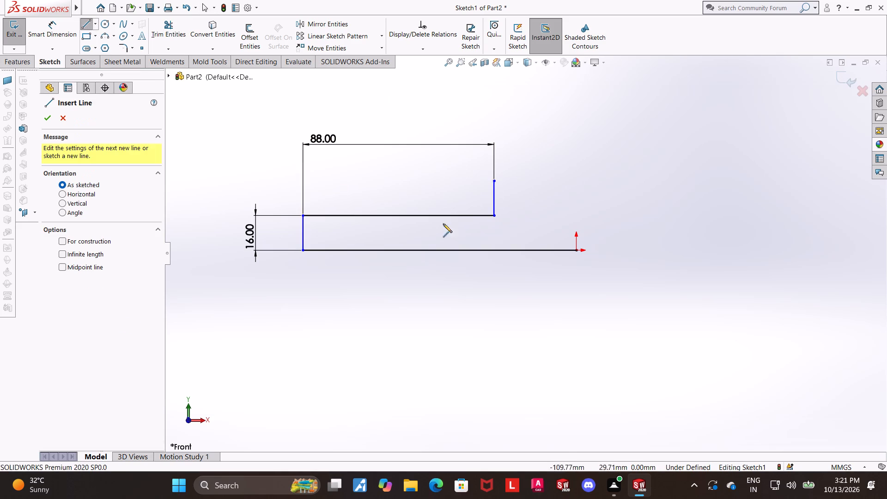
{"action": "left_click", "coordinate": [495, 180]}
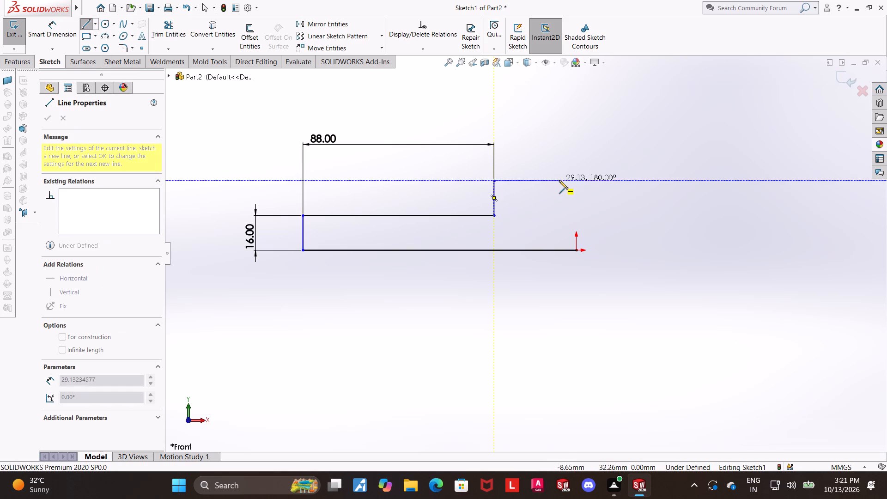
{"action": "left_click", "coordinate": [566, 181]}
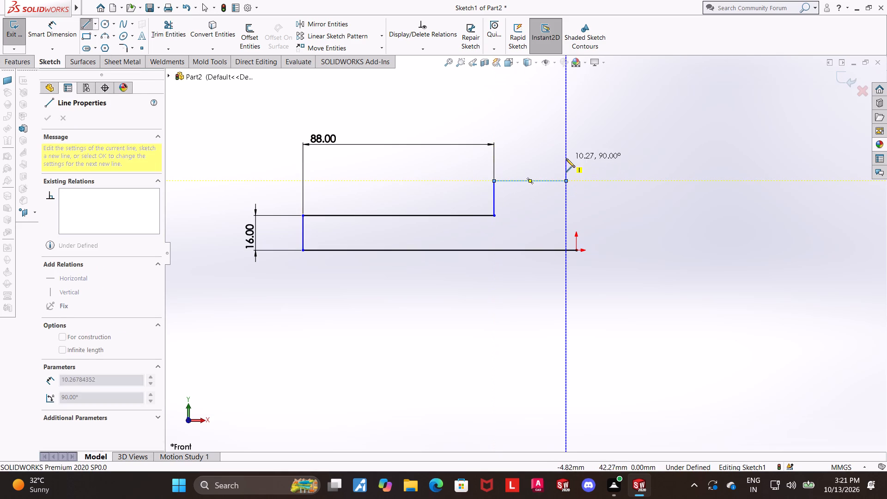
{"action": "left_click", "coordinate": [566, 149]}
{"action": "left_click", "coordinate": [576, 148]}
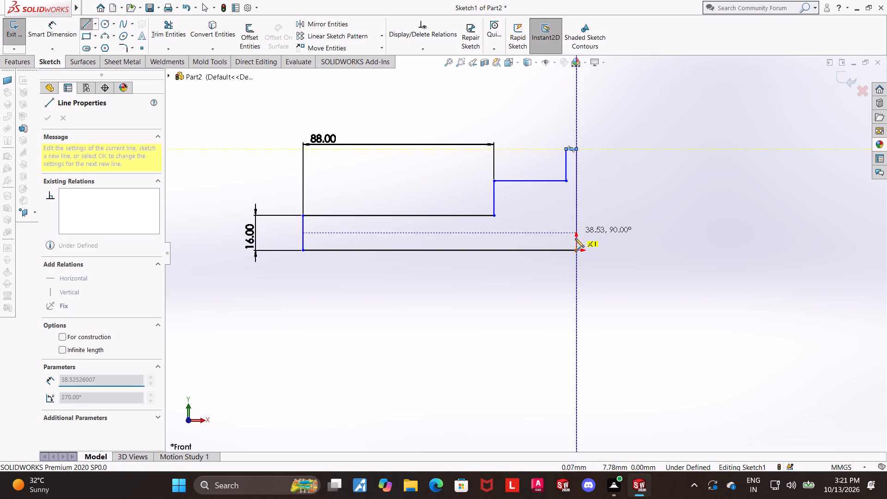
{"action": "left_click", "coordinate": [576, 249]}
{"action": "key", "text": "Escape"}
{"action": "key", "text": "Escape"}
{"action": "key", "text": "Escape"}
{"action": "key", "text": "Escape"}
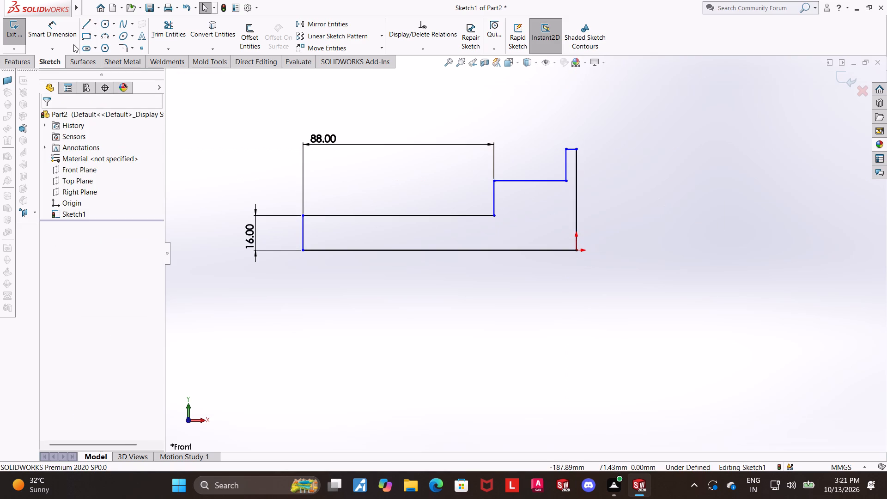
Dimension the height from the base line to the flange's short top line as 36 mm.
{"action": "left_click", "coordinate": [59, 29]}
{"action": "left_click", "coordinate": [570, 148]}
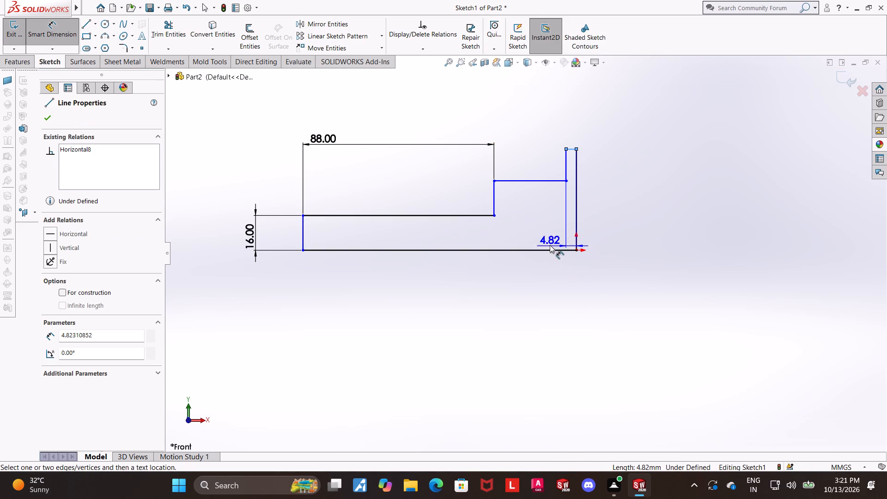
{"action": "left_click", "coordinate": [551, 249]}
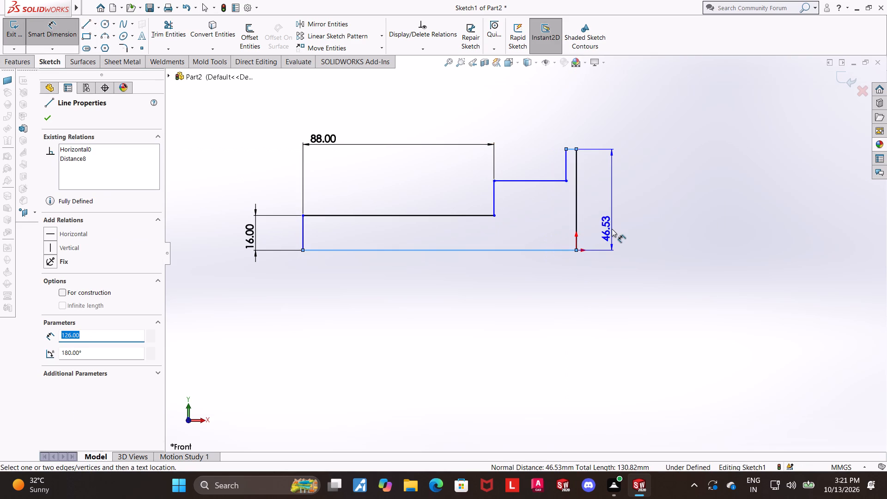
{"action": "scroll", "coordinate": [612, 229], "scroll_direction": "up", "scroll_amount": 1}
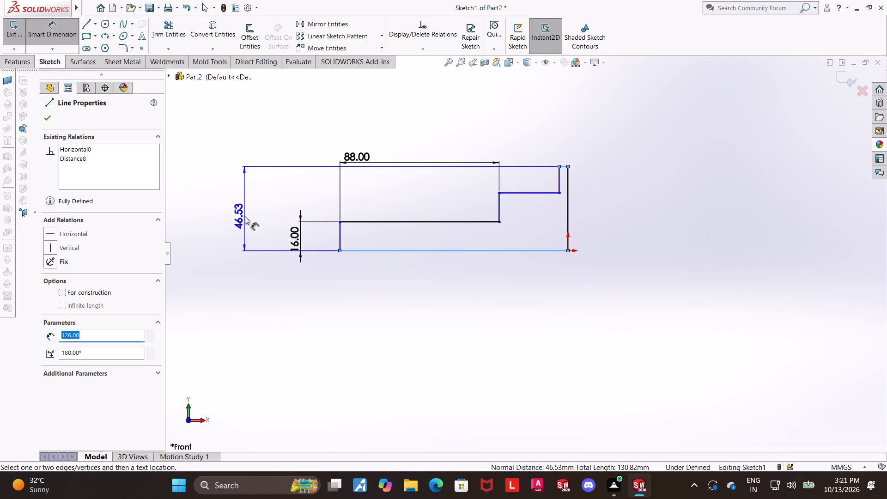
{"action": "left_click", "coordinate": [247, 217]}
{"action": "type", "text": "72/2"}
{"action": "key", "text": "Return"}
{"action": "key", "text": "Escape"}
{"action": "key", "text": "Escape"}
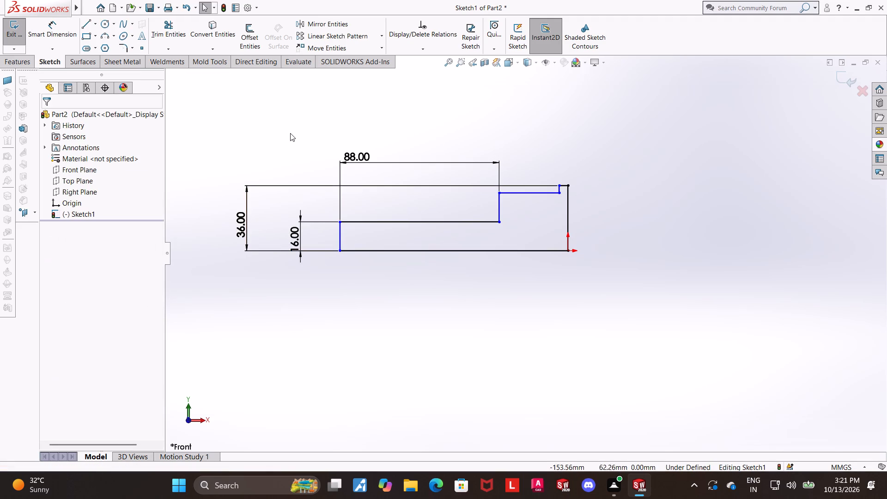
Dimension the height from the base line to the horizontal line beside the flange as 32 mm.
{"action": "left_click", "coordinate": [64, 32]}
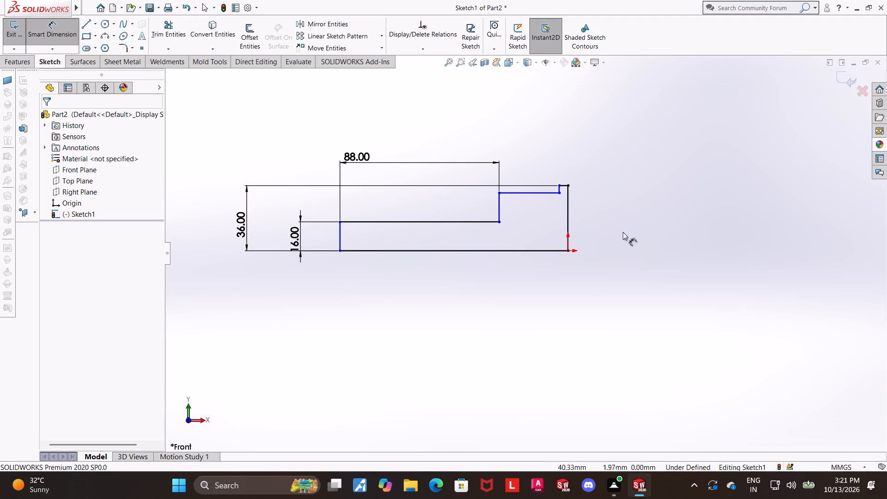
{"action": "left_click", "coordinate": [509, 192]}
{"action": "left_click", "coordinate": [514, 249]}
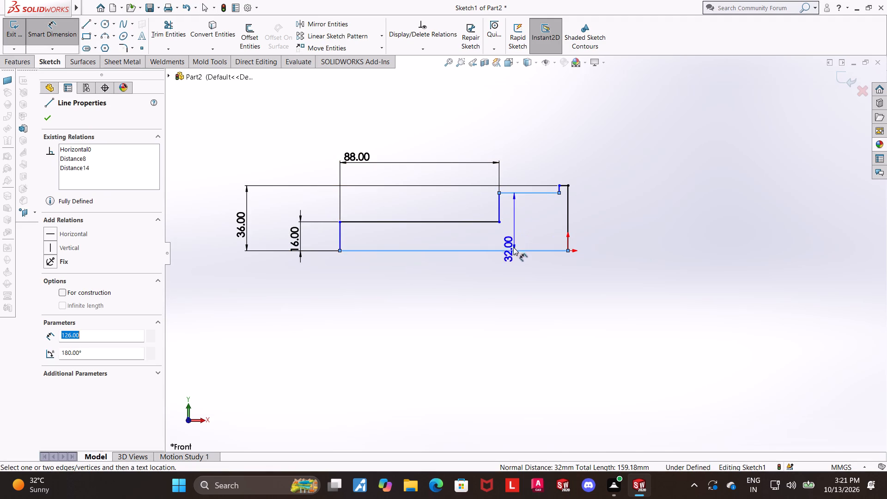
{"action": "left_click", "coordinate": [224, 201]}
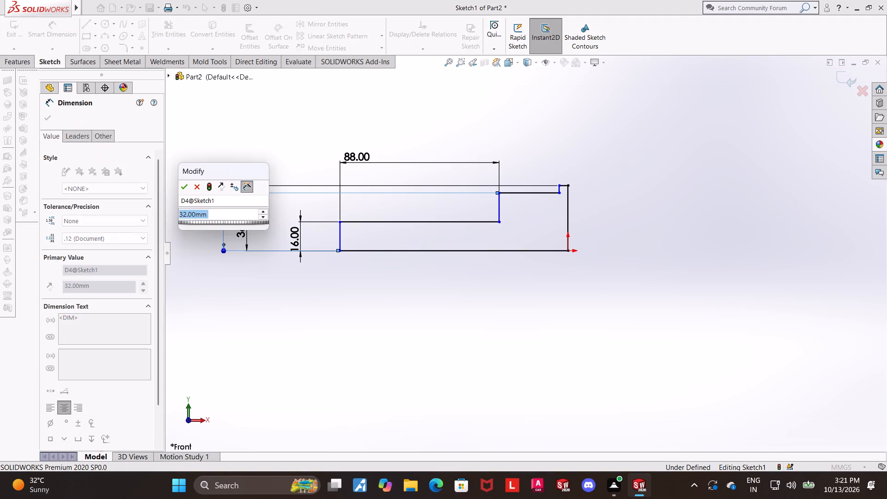
{"action": "type", "text": "64/2"}
{"action": "key", "text": "Return"}
{"action": "key", "text": "Escape"}
{"action": "key", "text": "Escape"}
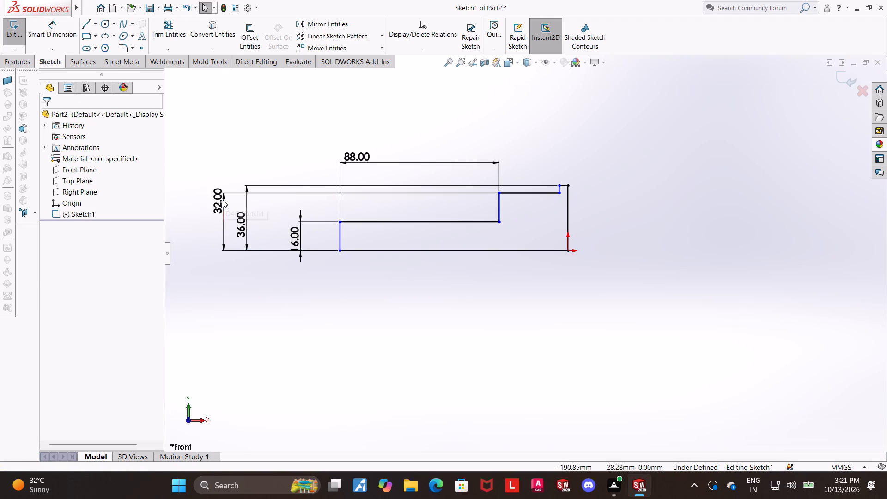
Dimension the flange's short top line as 2 mm wide.
{"action": "left_click_drag", "start_coordinate": [58, 30], "coordinate": [63, 30]}
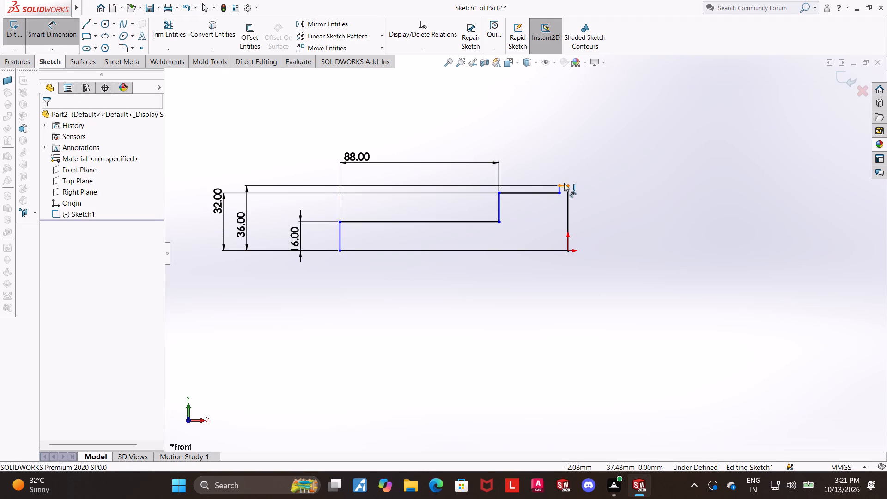
{"action": "left_click", "coordinate": [564, 183]}
{"action": "left_click", "coordinate": [564, 163]}
{"action": "key", "text": "2"}
{"action": "key", "text": "Return"}
{"action": "key", "text": "Escape"}
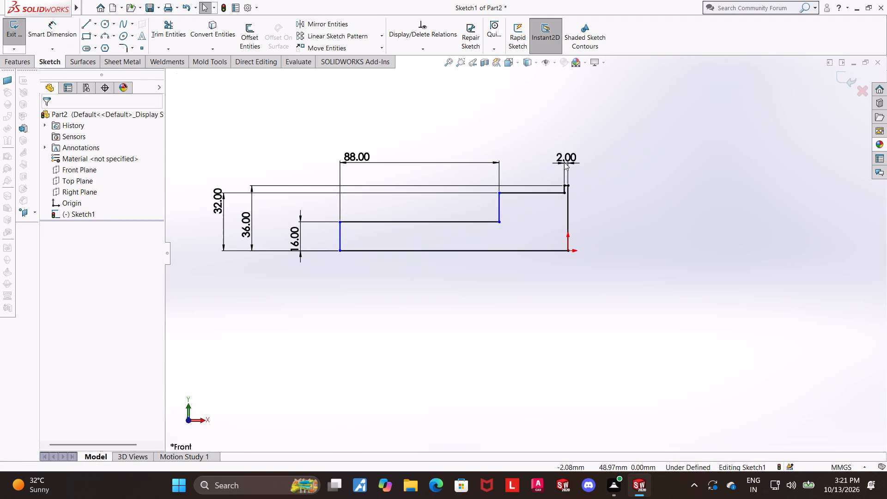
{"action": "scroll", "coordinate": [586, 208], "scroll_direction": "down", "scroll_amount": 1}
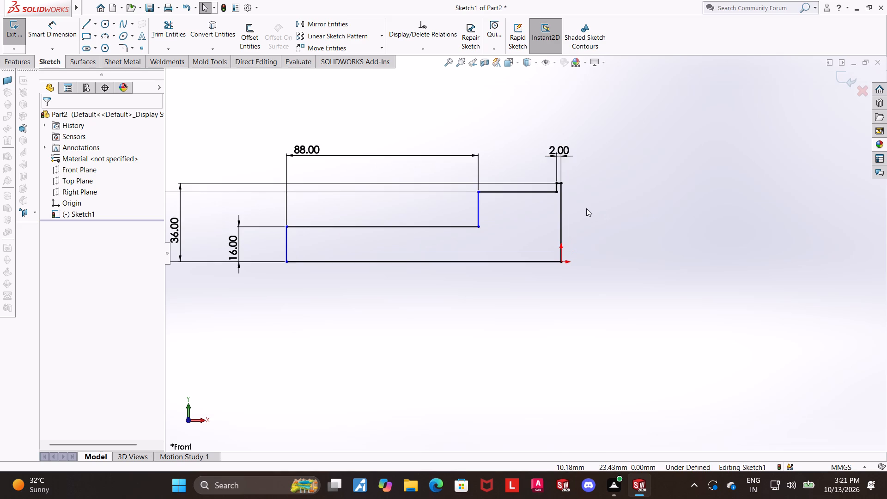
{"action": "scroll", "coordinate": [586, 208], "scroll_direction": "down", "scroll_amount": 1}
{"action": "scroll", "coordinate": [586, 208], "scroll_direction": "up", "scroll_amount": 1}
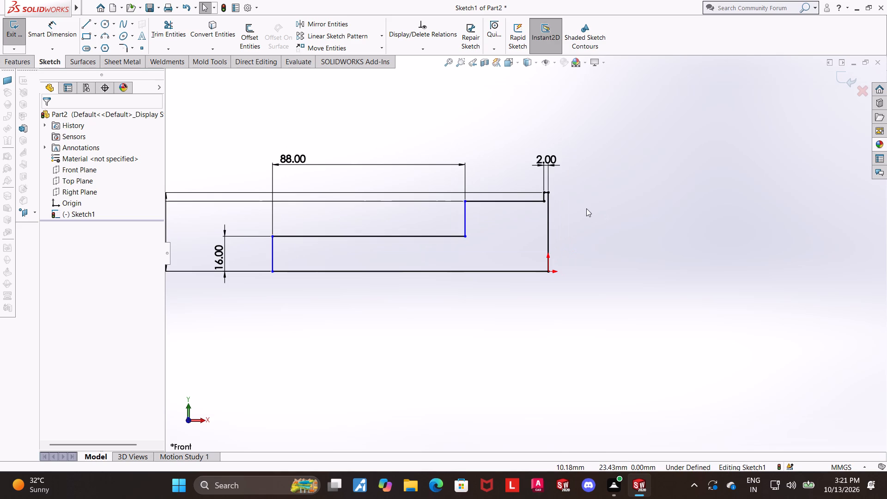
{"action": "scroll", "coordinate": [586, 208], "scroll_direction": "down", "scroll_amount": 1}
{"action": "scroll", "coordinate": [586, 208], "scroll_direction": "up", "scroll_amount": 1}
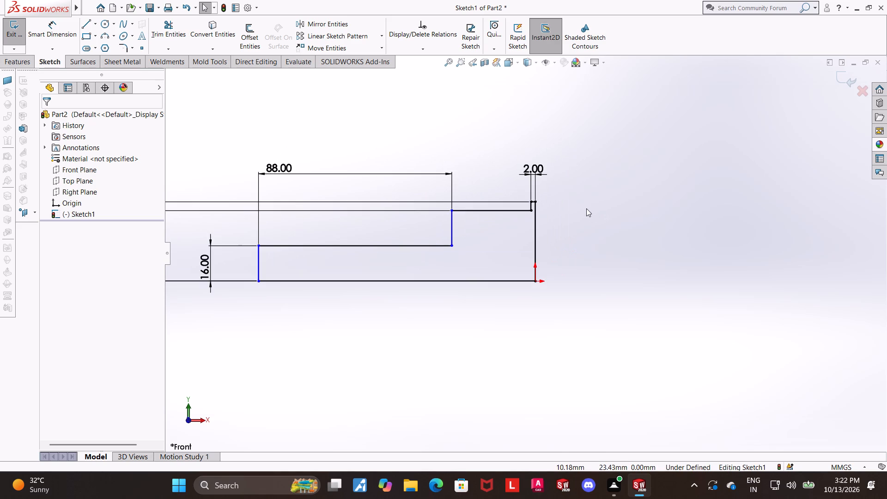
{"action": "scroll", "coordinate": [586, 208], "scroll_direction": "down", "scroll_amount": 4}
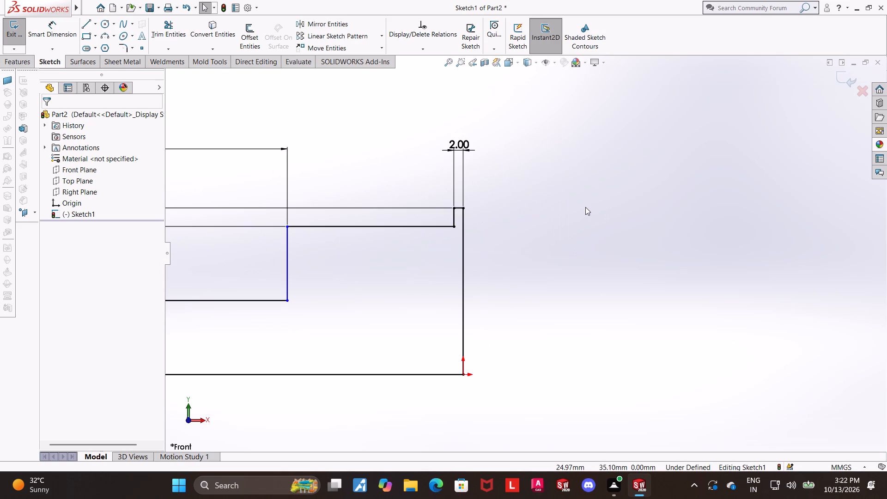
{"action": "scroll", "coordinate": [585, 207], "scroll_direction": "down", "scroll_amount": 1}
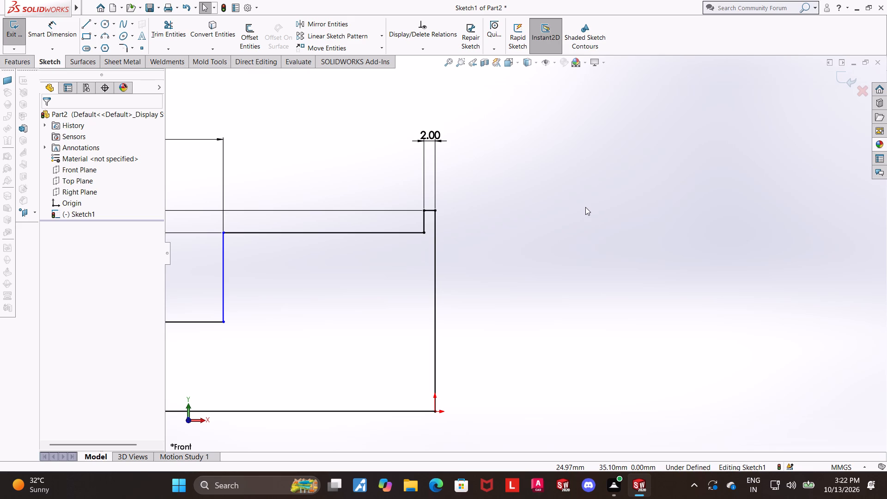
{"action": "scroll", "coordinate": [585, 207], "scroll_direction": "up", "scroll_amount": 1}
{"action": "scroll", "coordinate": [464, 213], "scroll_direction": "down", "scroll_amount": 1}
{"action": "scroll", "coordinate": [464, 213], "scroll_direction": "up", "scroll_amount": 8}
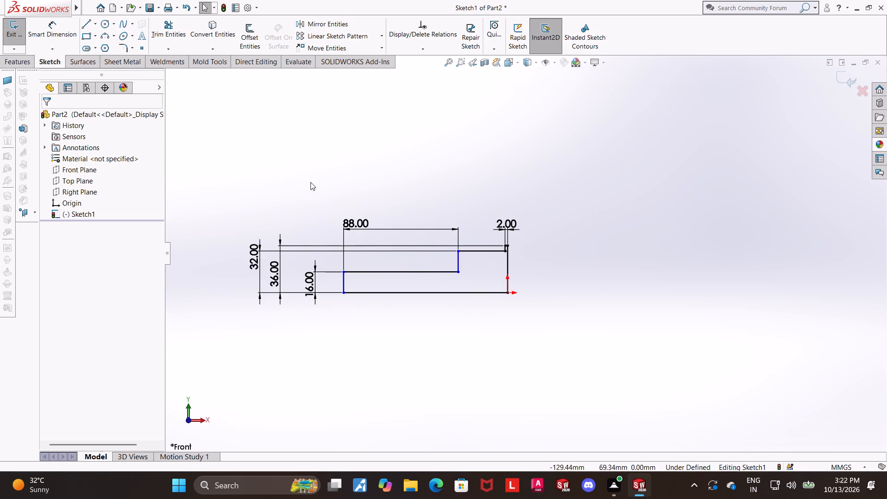
Dimension the overall length between the vertical line at the origin and the profile's far vertical end line.
{"action": "left_click", "coordinate": [49, 23]}
{"action": "scroll", "coordinate": [365, 231], "scroll_direction": "down", "scroll_amount": 2}
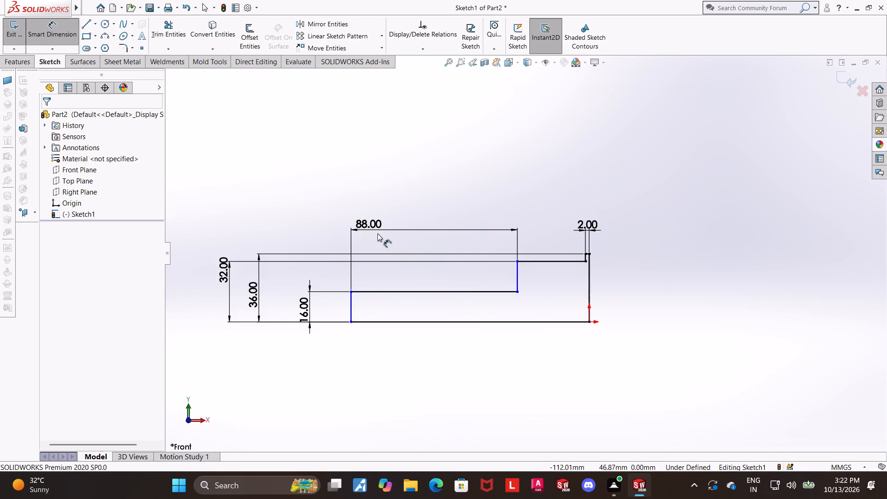
{"action": "scroll", "coordinate": [477, 315], "scroll_direction": "down", "scroll_amount": 1}
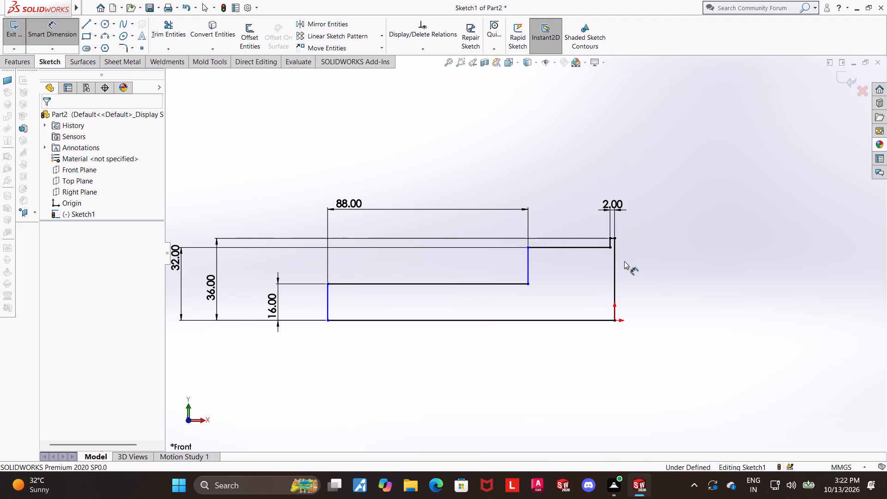
{"action": "scroll", "coordinate": [621, 261], "scroll_direction": "up", "scroll_amount": 1}
{"action": "scroll", "coordinate": [621, 261], "scroll_direction": "down", "scroll_amount": 1}
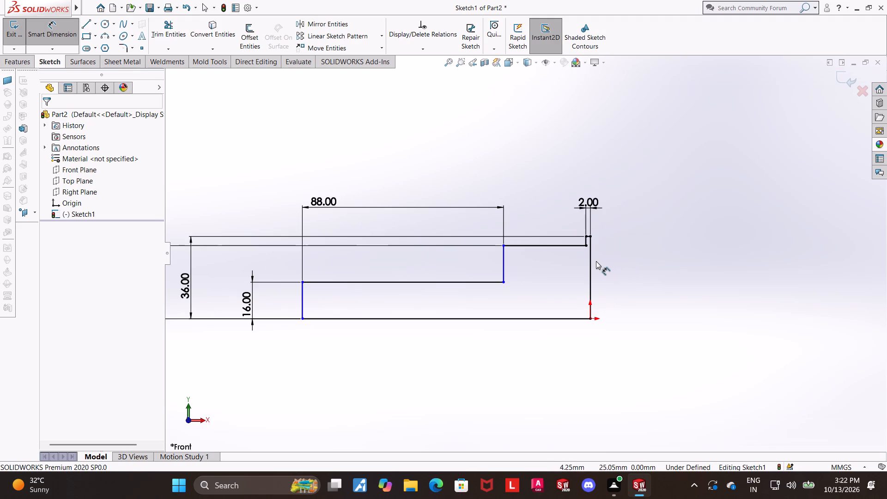
{"action": "left_click", "coordinate": [592, 261]}
{"action": "left_click", "coordinate": [301, 299]}
{"action": "left_click", "coordinate": [365, 163]}
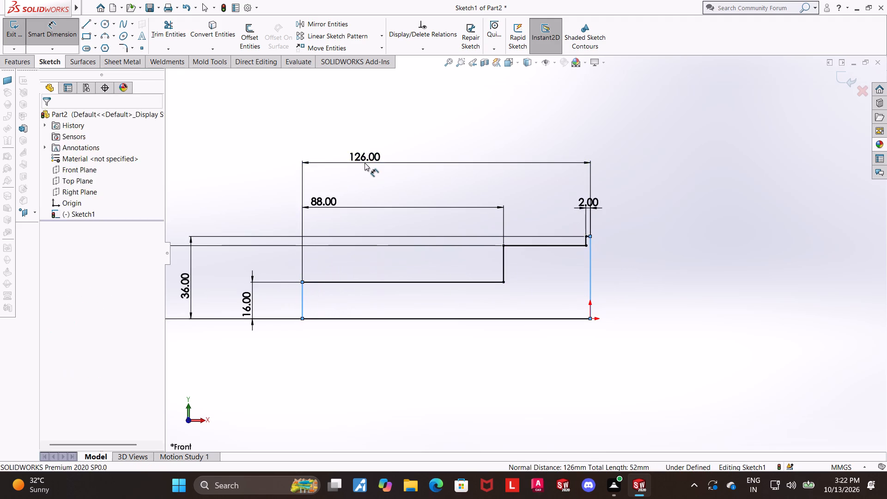
{"action": "left_click", "coordinate": [325, 148]}
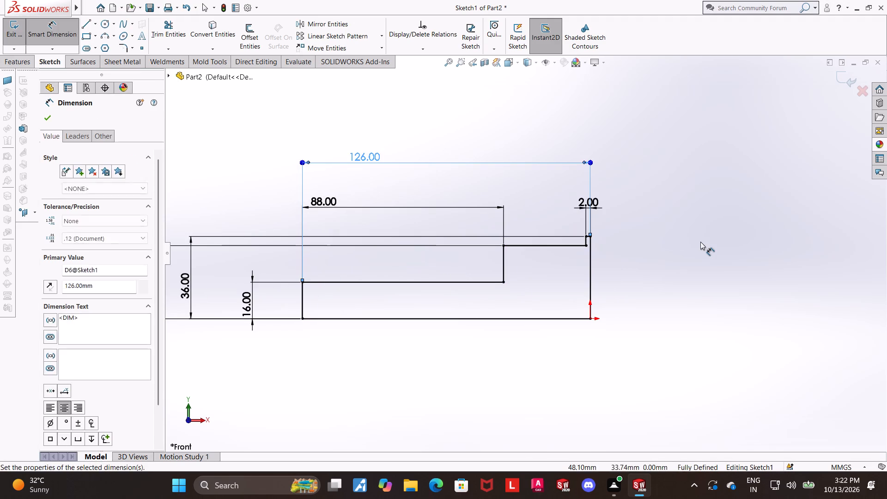
{"action": "left_click", "coordinate": [700, 242]}
Check the completed stepped profile and its dimensions.
{"action": "scroll", "coordinate": [700, 242], "scroll_direction": "up", "scroll_amount": 1}
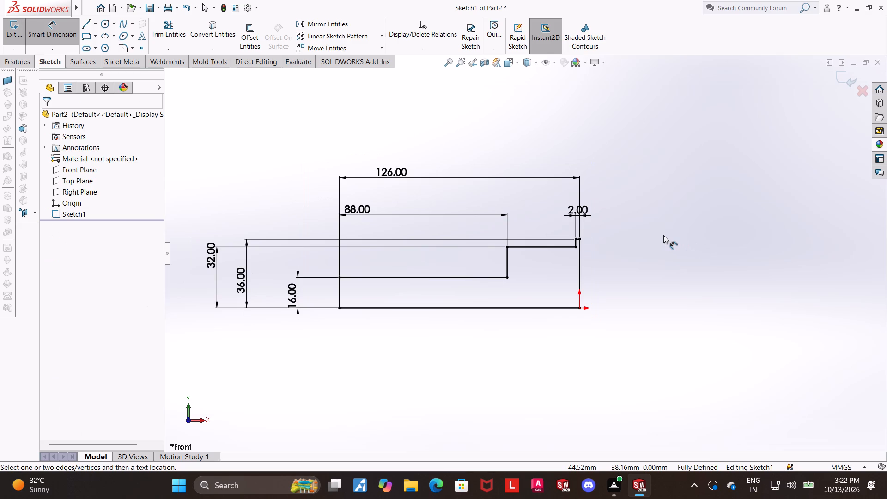
{"action": "scroll", "coordinate": [662, 235], "scroll_direction": "up", "scroll_amount": 1}
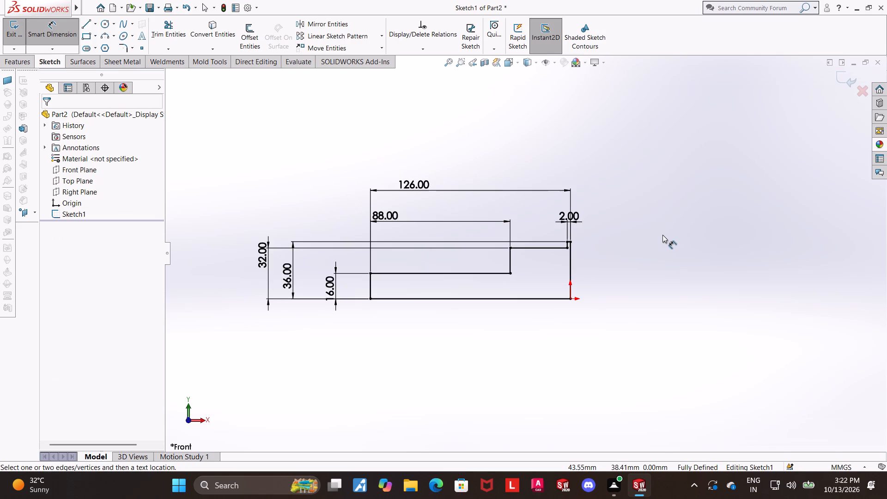
{"action": "scroll", "coordinate": [777, 131], "scroll_direction": "up", "scroll_amount": 1}
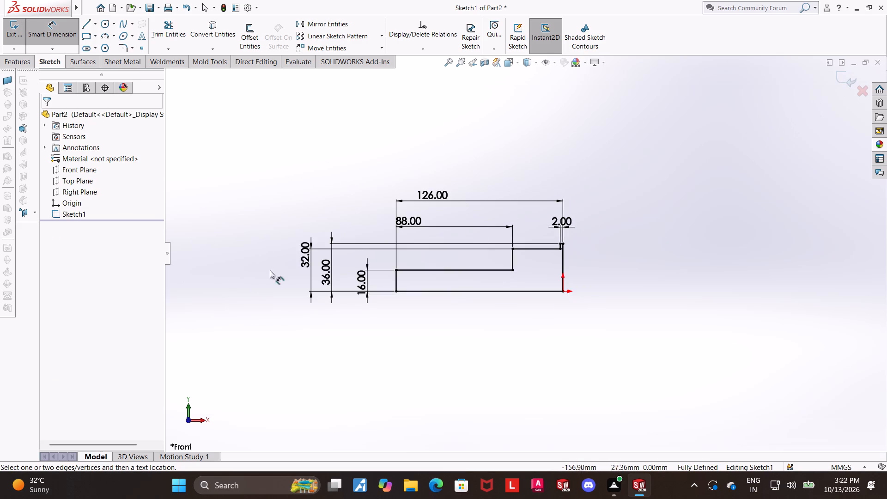
{"action": "scroll", "coordinate": [230, 278], "scroll_direction": "down", "scroll_amount": 2}
{"action": "scroll", "coordinate": [544, 309], "scroll_direction": "down", "scroll_amount": 2}
{"action": "scroll", "coordinate": [530, 304], "scroll_direction": "up", "scroll_amount": 2}
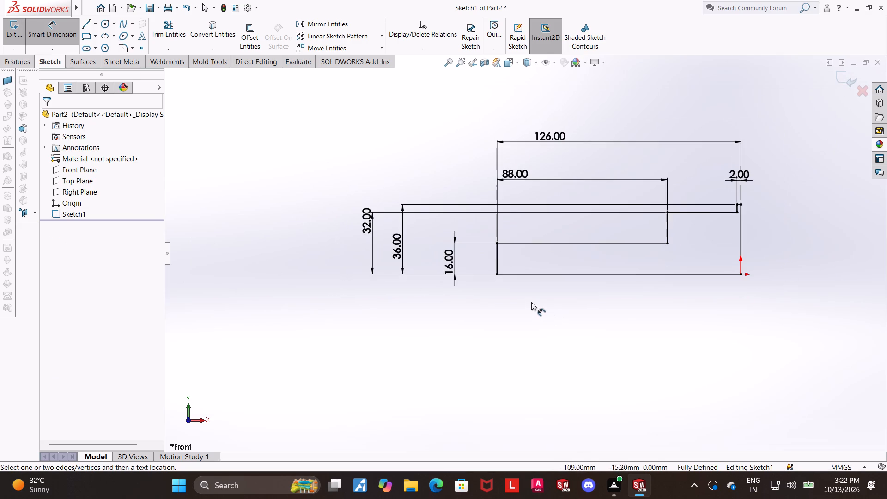
{"action": "scroll", "coordinate": [633, 266], "scroll_direction": "down", "scroll_amount": 2}
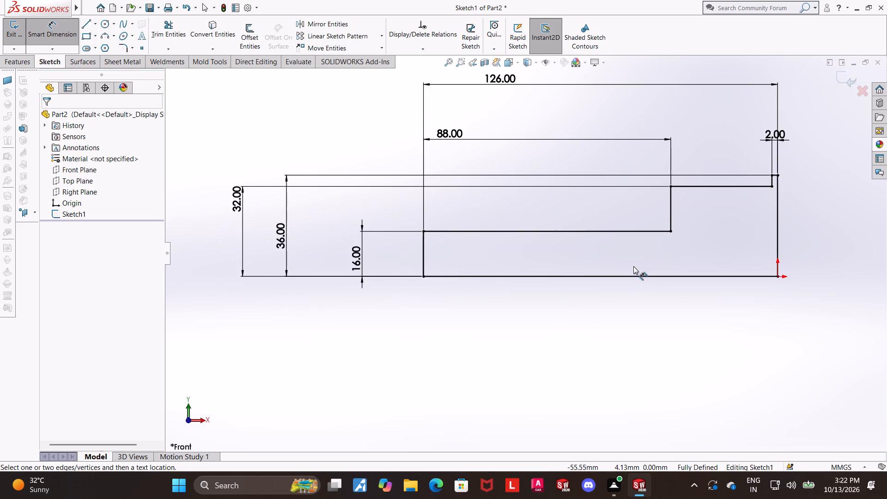
{"action": "scroll", "coordinate": [633, 266], "scroll_direction": "up", "scroll_amount": 2}
{"action": "scroll", "coordinate": [772, 190], "scroll_direction": "up", "scroll_amount": 1}
{"action": "scroll", "coordinate": [648, 154], "scroll_direction": "down", "scroll_amount": 1}
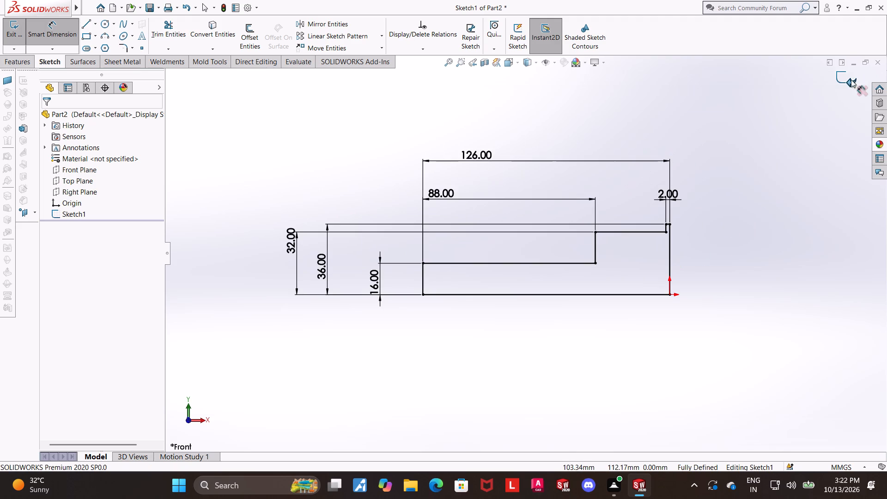
Finish the sketch and revolve the profile 360° about its long base line into a solid body.
{"action": "left_click", "coordinate": [846, 81]}
{"action": "left_click", "coordinate": [24, 60]}
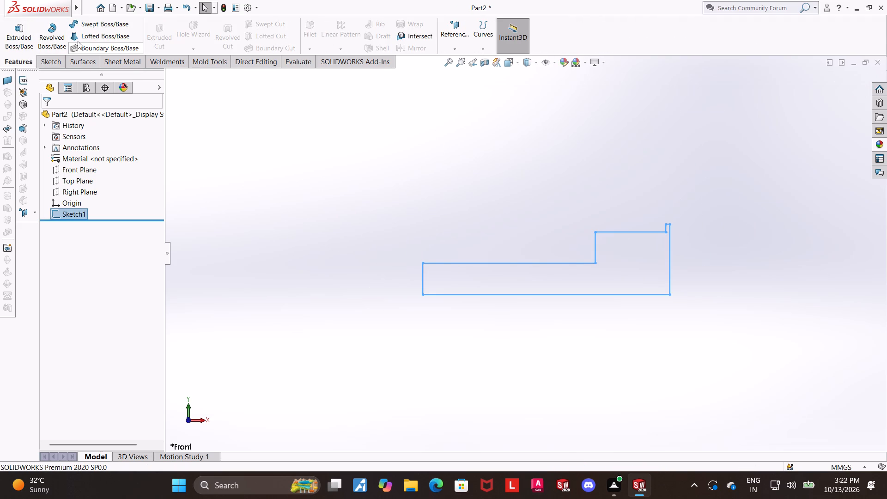
{"action": "left_click", "coordinate": [56, 41]}
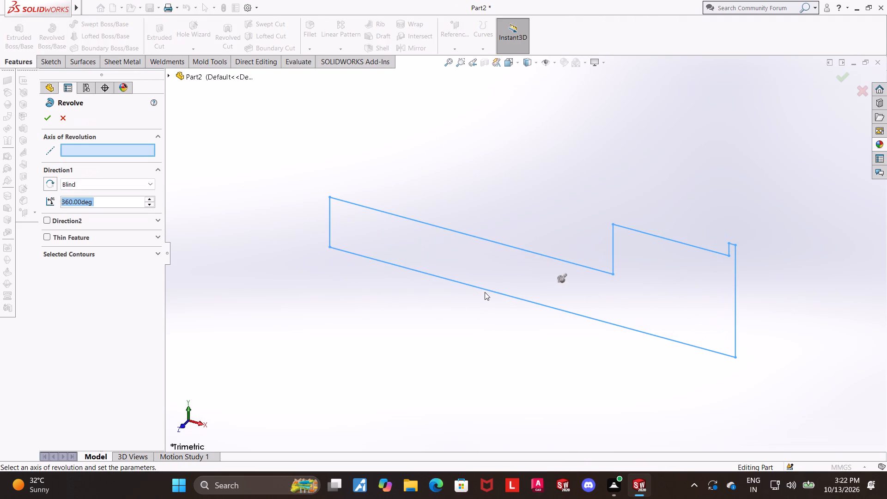
{"action": "left_click", "coordinate": [485, 291]}
{"action": "left_click", "coordinate": [48, 122]}
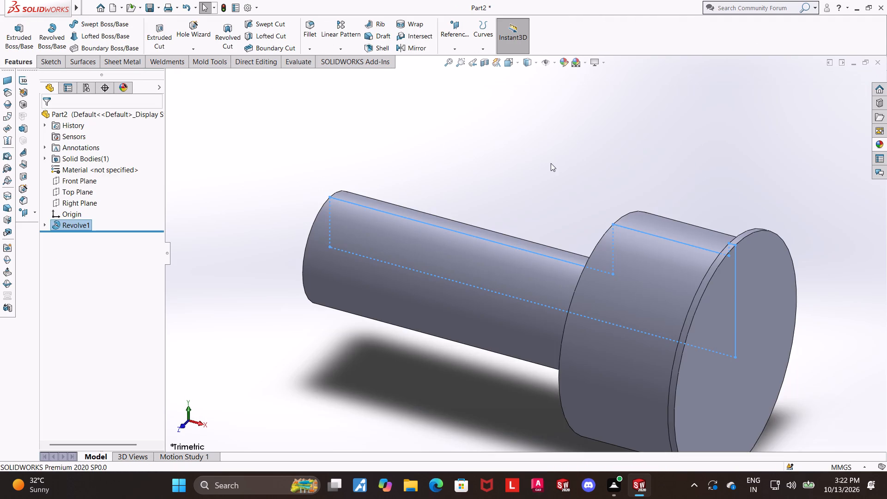
Start a new sketch on the flange's flat circular end face, viewed normal to the sketch plane.
{"action": "left_click", "coordinate": [551, 163]}
{"action": "scroll", "coordinate": [566, 197], "scroll_direction": "up", "scroll_amount": 2}
{"action": "scroll", "coordinate": [714, 292], "scroll_direction": "down", "scroll_amount": 1}
{"action": "middle_click_drag", "start_coordinate": [733, 331], "coordinate": [719, 329]}
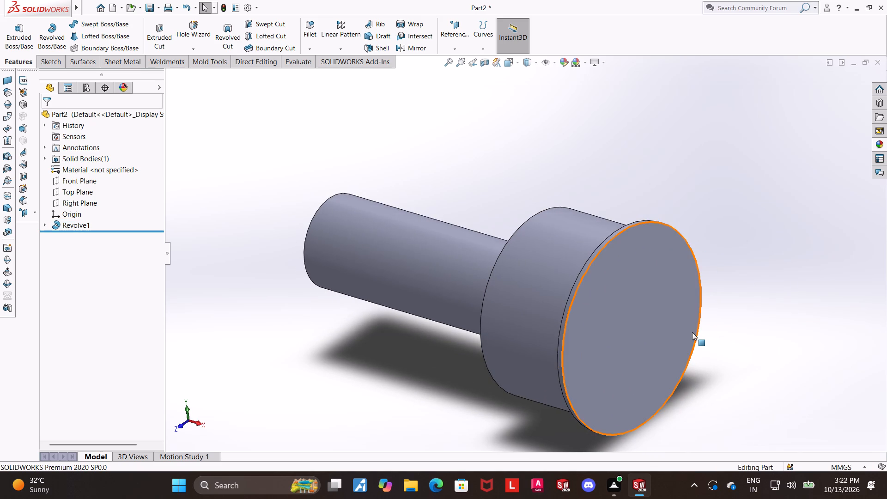
{"action": "scroll", "coordinate": [692, 332], "scroll_direction": "up", "scroll_amount": 2}
{"action": "middle_click_drag", "start_coordinate": [700, 333], "coordinate": [672, 337]}
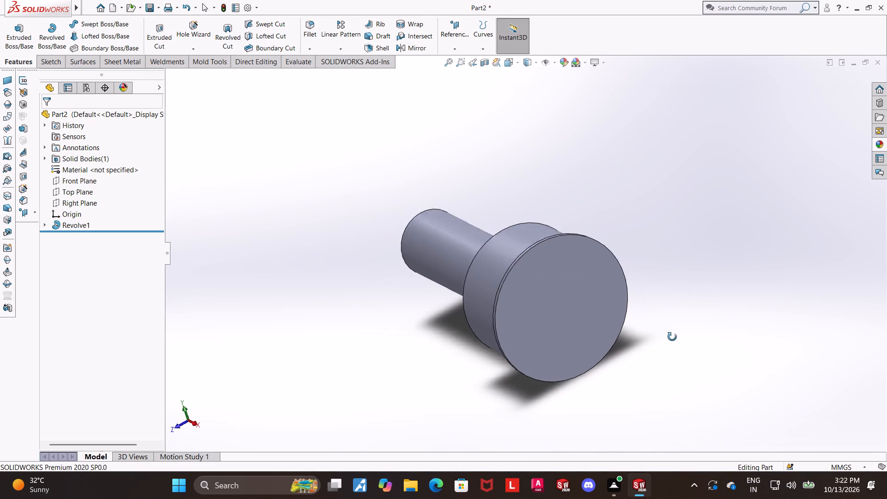
{"action": "middle_click_drag", "start_coordinate": [672, 337], "coordinate": [670, 344]}
{"action": "left_click", "coordinate": [539, 311]}
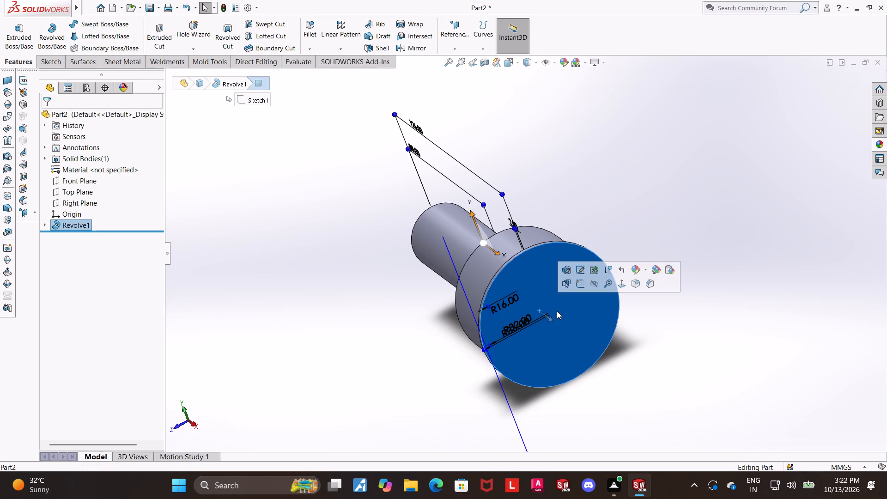
{"action": "scroll", "coordinate": [601, 313], "scroll_direction": "up", "scroll_amount": 2}
{"action": "scroll", "coordinate": [587, 300], "scroll_direction": "down", "scroll_amount": 2}
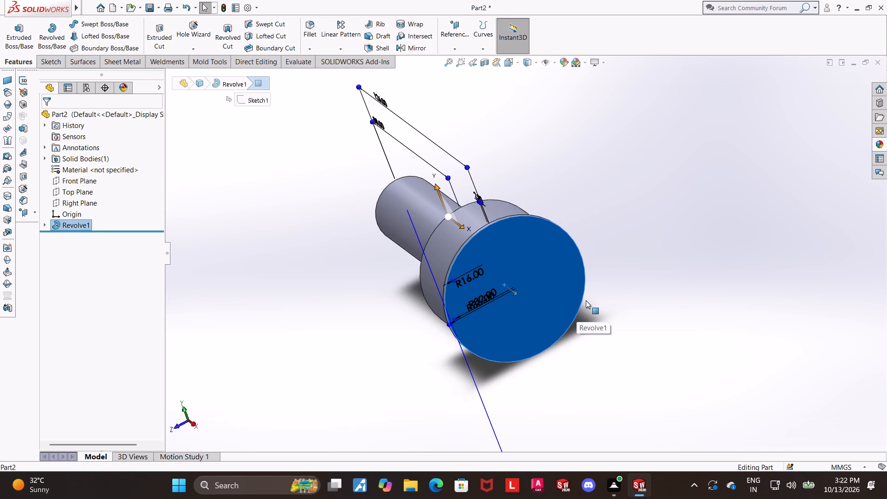
{"action": "left_click", "coordinate": [506, 65]}
{"action": "left_click", "coordinate": [265, 307]}
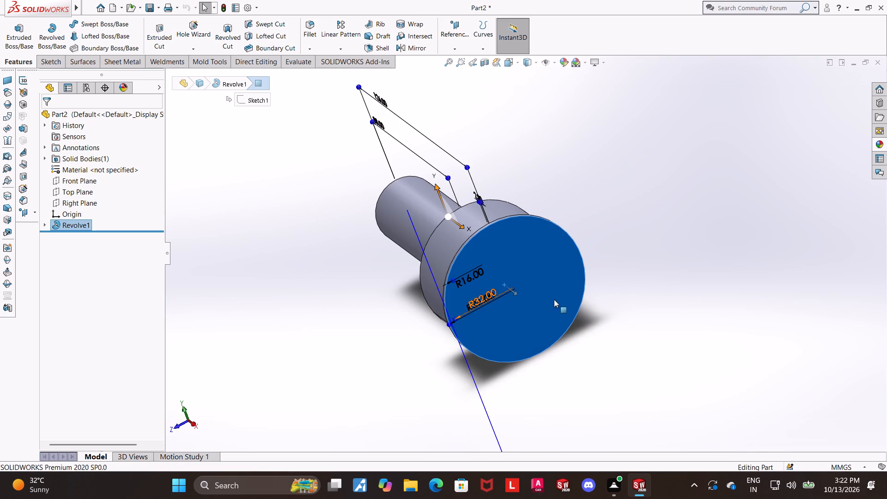
{"action": "left_click", "coordinate": [674, 278]}
{"action": "left_click", "coordinate": [547, 274]}
{"action": "left_click", "coordinate": [588, 245]}
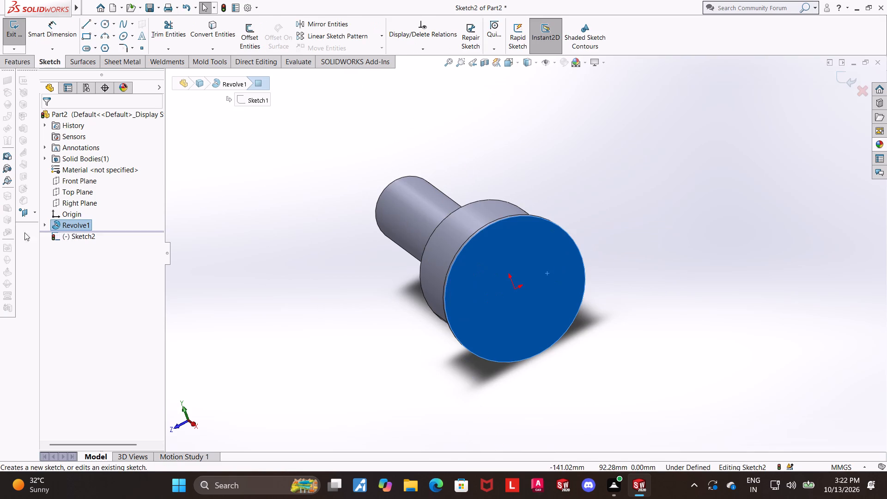
{"action": "left_click", "coordinate": [61, 237]}
{"action": "left_click", "coordinate": [82, 224]}
{"action": "scroll", "coordinate": [565, 277], "scroll_direction": "up", "scroll_amount": 2}
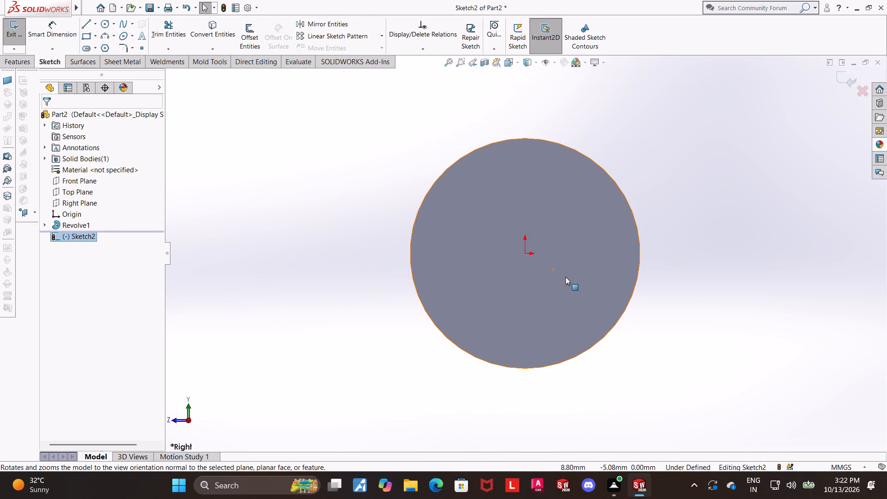
{"action": "scroll", "coordinate": [638, 297], "scroll_direction": "up", "scroll_amount": 2}
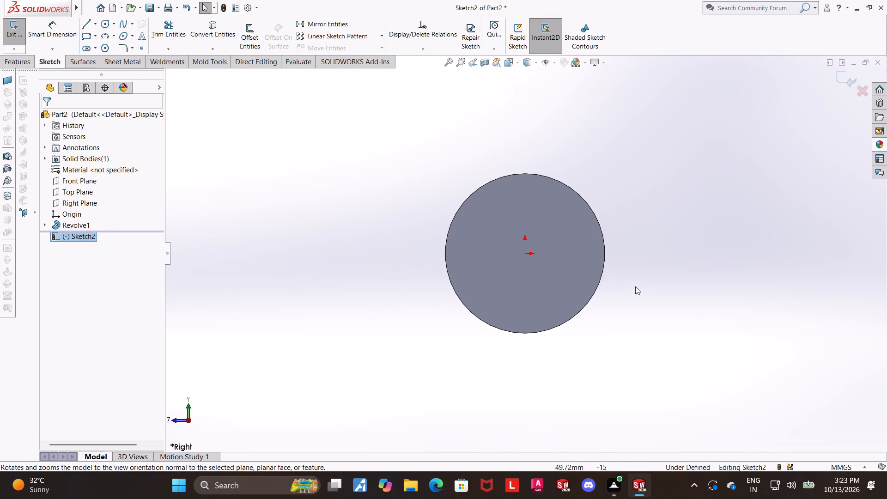
{"action": "scroll", "coordinate": [530, 221], "scroll_direction": "up", "scroll_amount": 1}
{"action": "scroll", "coordinate": [530, 221], "scroll_direction": "down", "scroll_amount": 1}
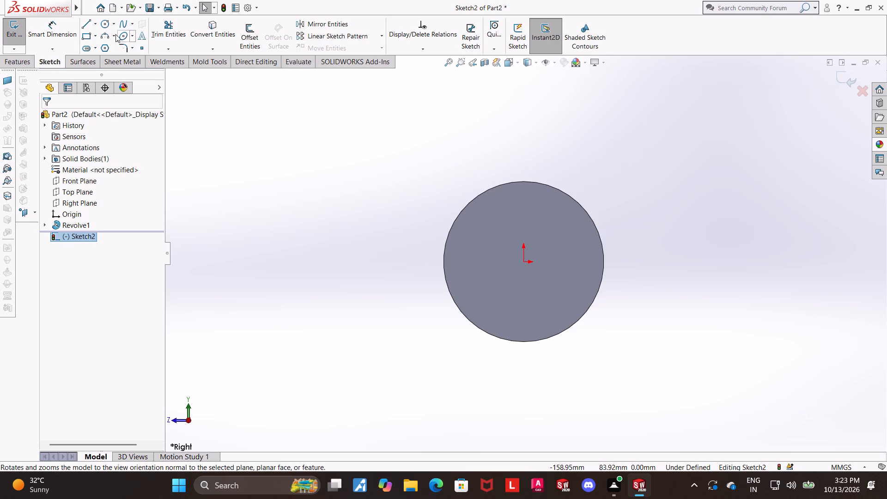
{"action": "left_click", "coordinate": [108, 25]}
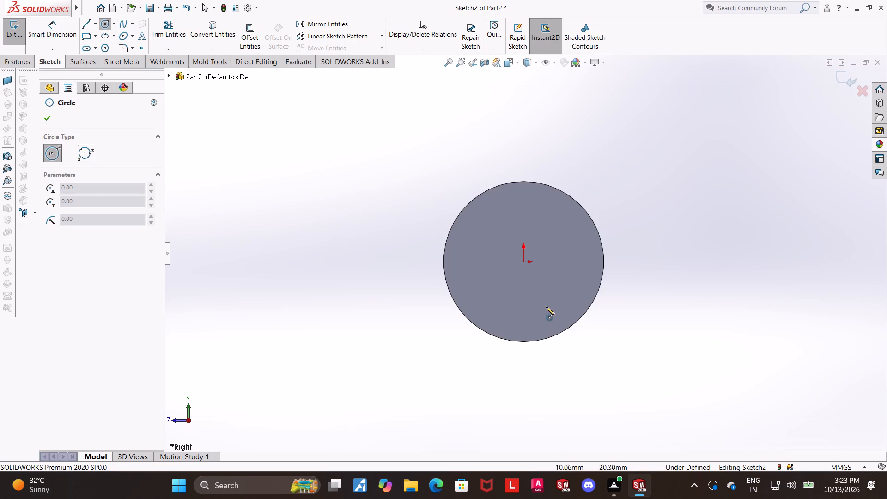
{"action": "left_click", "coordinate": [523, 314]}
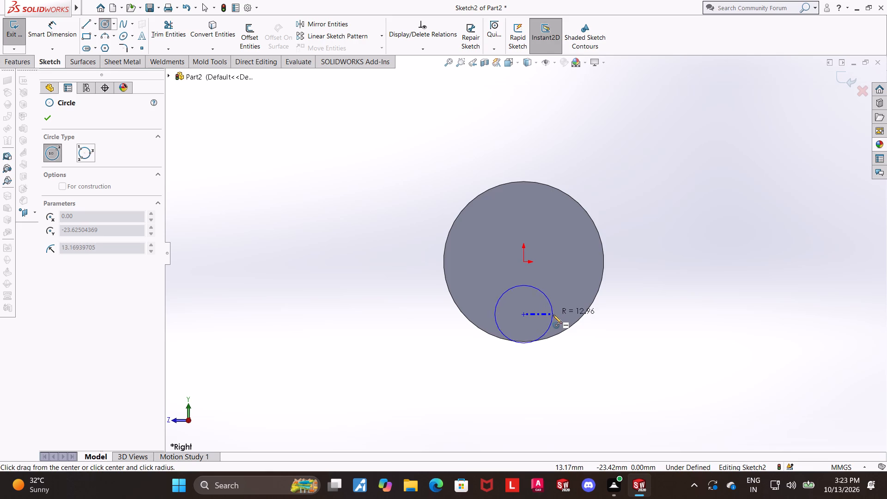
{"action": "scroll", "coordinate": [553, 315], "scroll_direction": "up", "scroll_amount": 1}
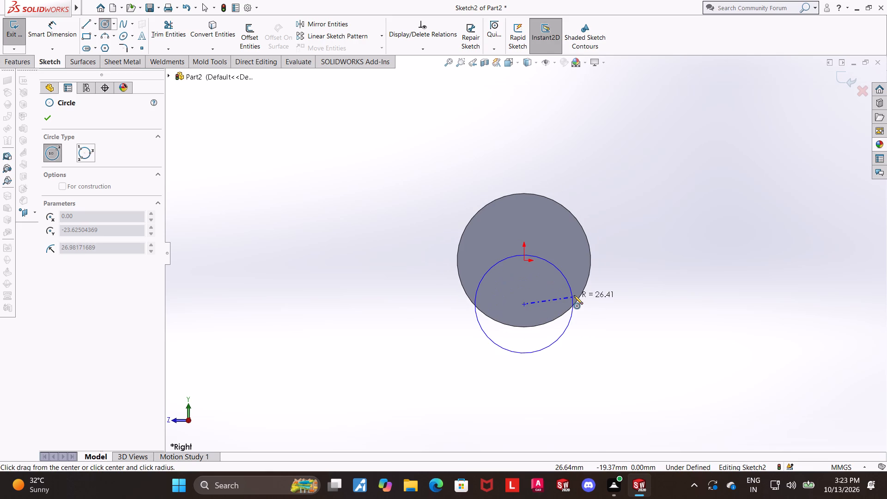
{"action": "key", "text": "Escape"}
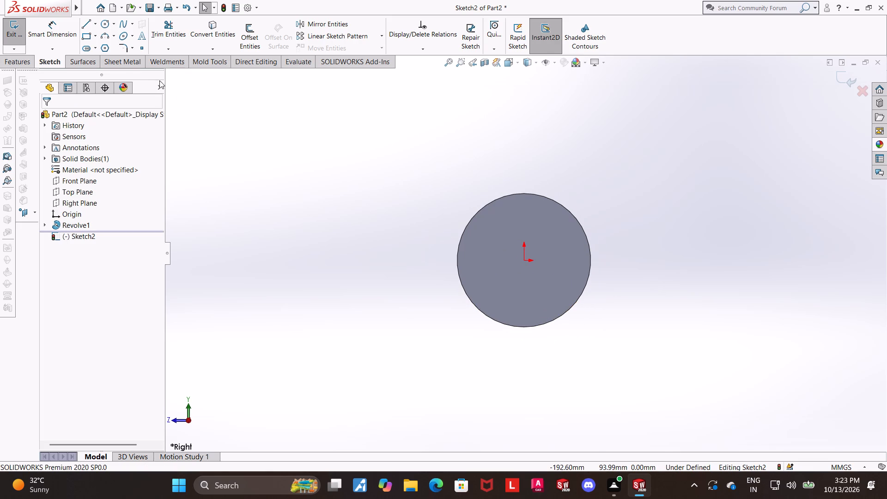
Sketch a circle of about 12.9 mm radius just outside the flange, centred about 49 mm below the origin.
{"action": "left_click", "coordinate": [106, 25]}
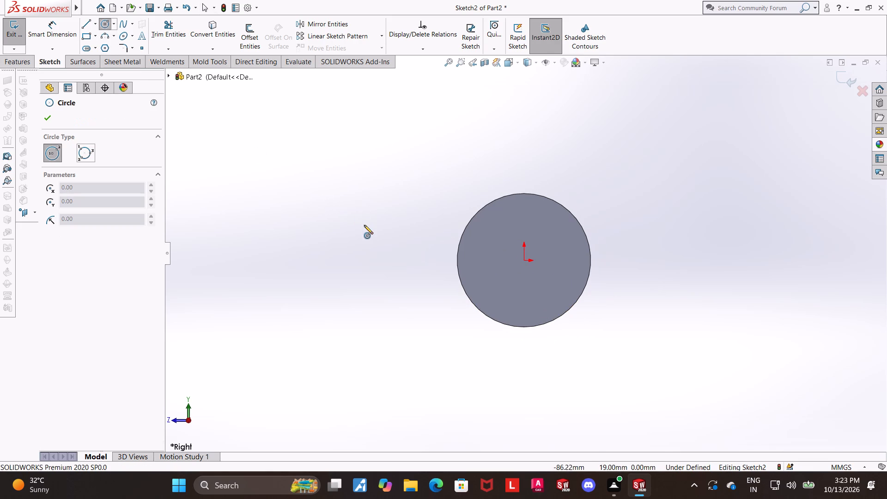
{"action": "left_click", "coordinate": [518, 351]}
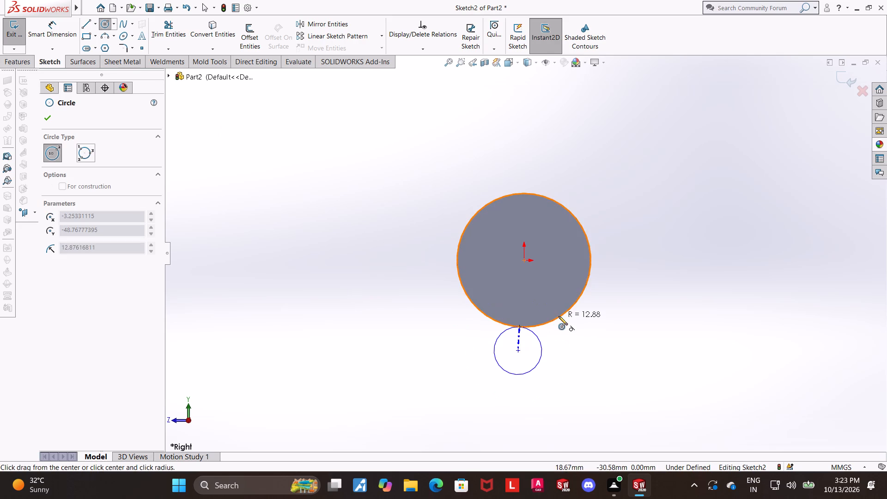
{"action": "left_click", "coordinate": [559, 316]}
{"action": "key", "text": "Escape"}
{"action": "key", "text": "Escape"}
Dimension the vertical distance from the origin to the circle's centre as 44 mm.
{"action": "left_click", "coordinate": [48, 24]}
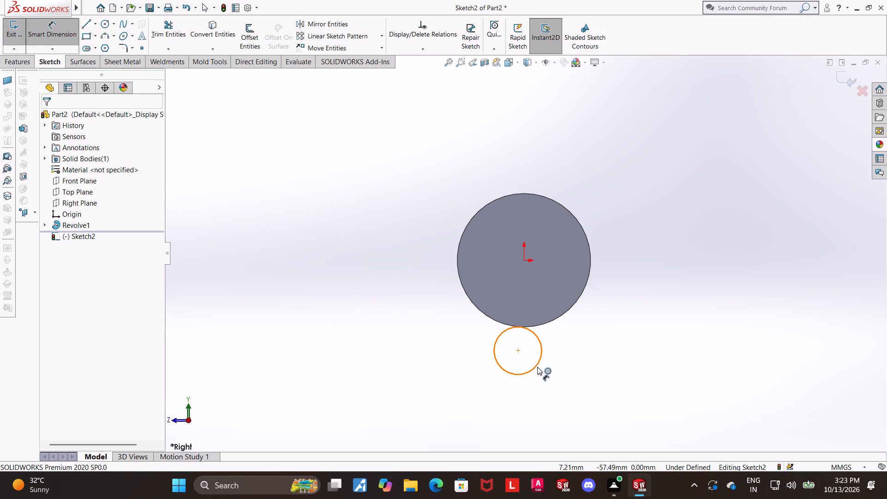
{"action": "left_click", "coordinate": [519, 353]}
{"action": "left_click", "coordinate": [524, 259]}
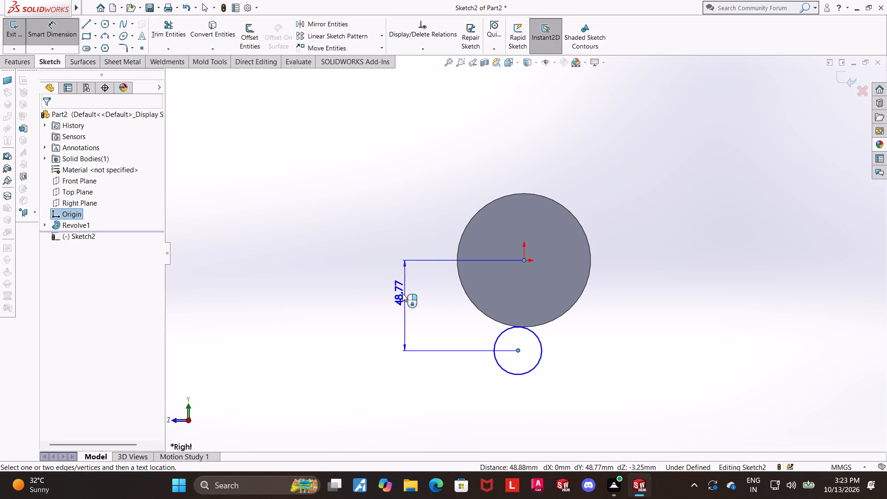
{"action": "left_click", "coordinate": [402, 293]}
{"action": "type", "text": "44"}
{"action": "key", "text": "Return"}
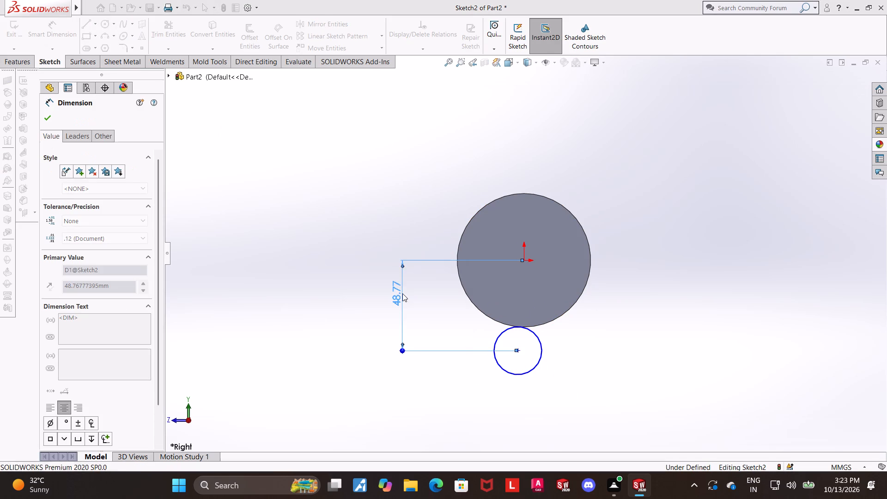
{"action": "key", "text": "Escape"}
Dimension the circle's diameter as 36*2, giving 72 mm.
{"action": "left_click", "coordinate": [49, 28]}
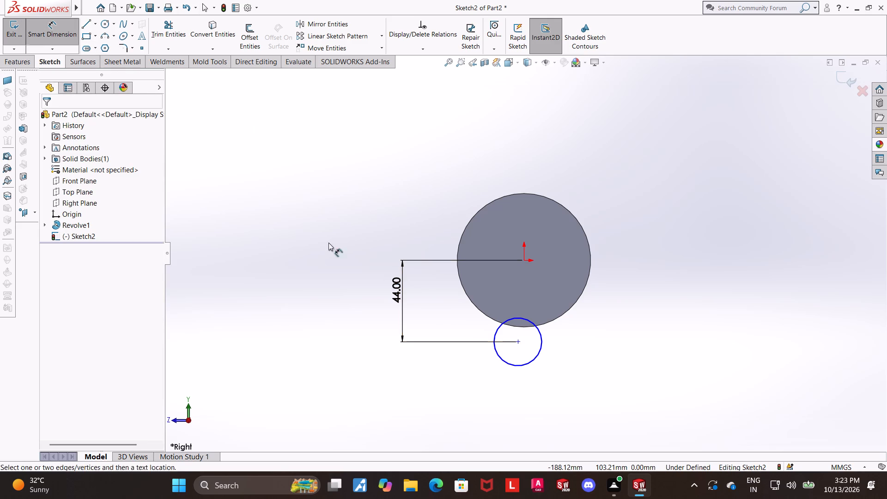
{"action": "left_click", "coordinate": [533, 361]}
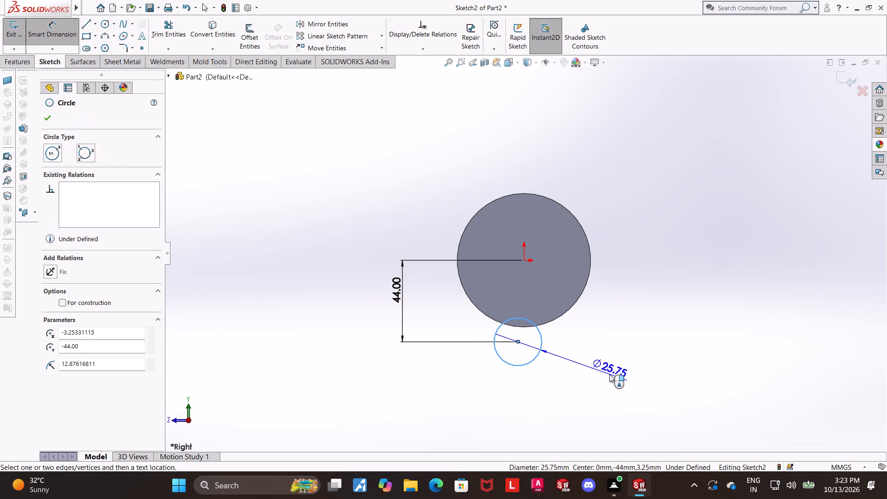
{"action": "left_click", "coordinate": [609, 374]}
{"action": "type", "text": "36/"}
{"action": "key", "text": "BackSpace"}
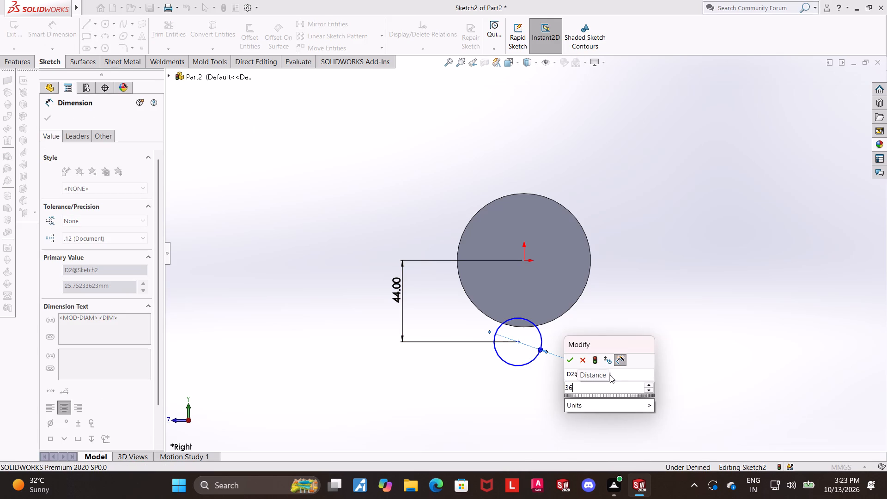
{"action": "type", "text": "*2"}
{"action": "key", "text": "Return"}
{"action": "key", "text": "Escape"}
{"action": "key", "text": "Escape"}
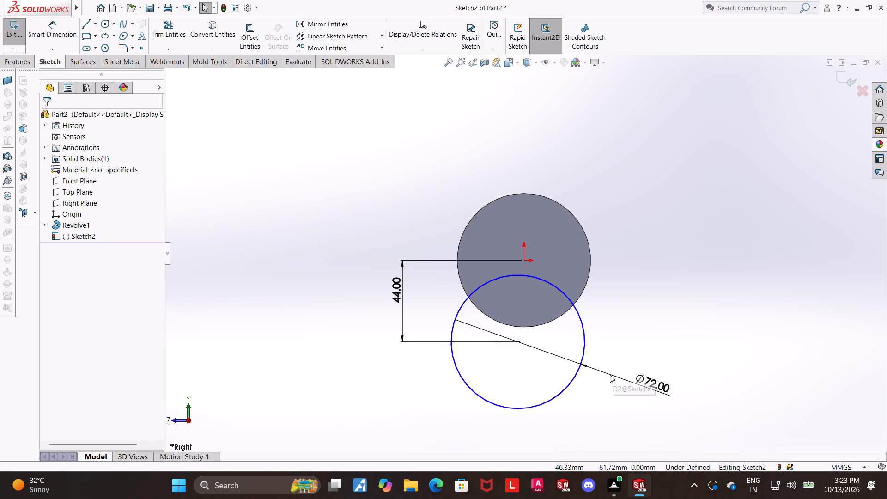
Add a vertical relation between the origin and the circle's centre.
{"action": "left_click", "coordinate": [523, 261]}
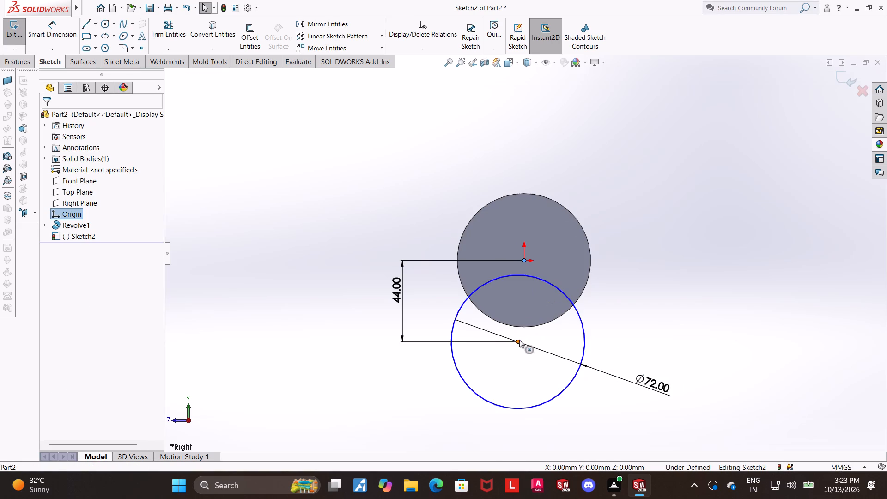
{"action": "left_click", "coordinate": [518, 341], "text": "ctrl"}
{"action": "left_click", "coordinate": [52, 295]}
{"action": "left_click", "coordinate": [292, 310]}
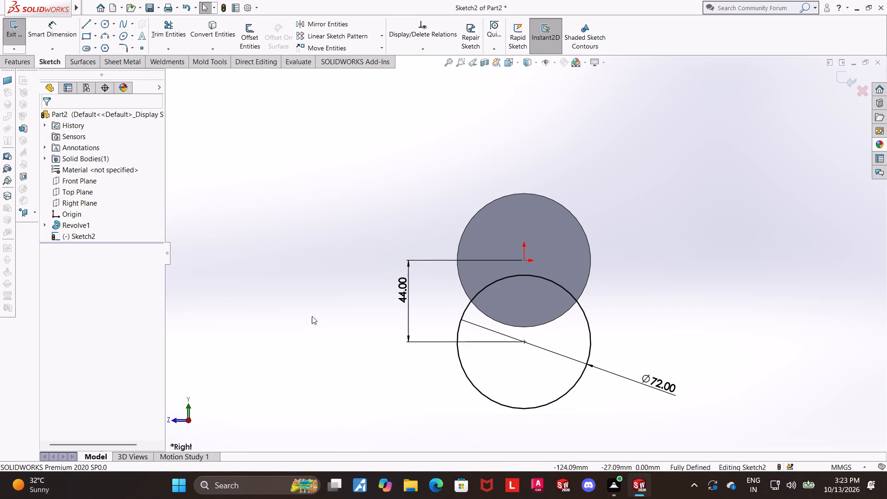
Sketch a larger circle of about 80 mm radius, concentric with the 72 mm circle.
{"action": "scroll", "coordinate": [552, 330], "scroll_direction": "up", "scroll_amount": 1}
{"action": "scroll", "coordinate": [660, 332], "scroll_direction": "down", "scroll_amount": 1}
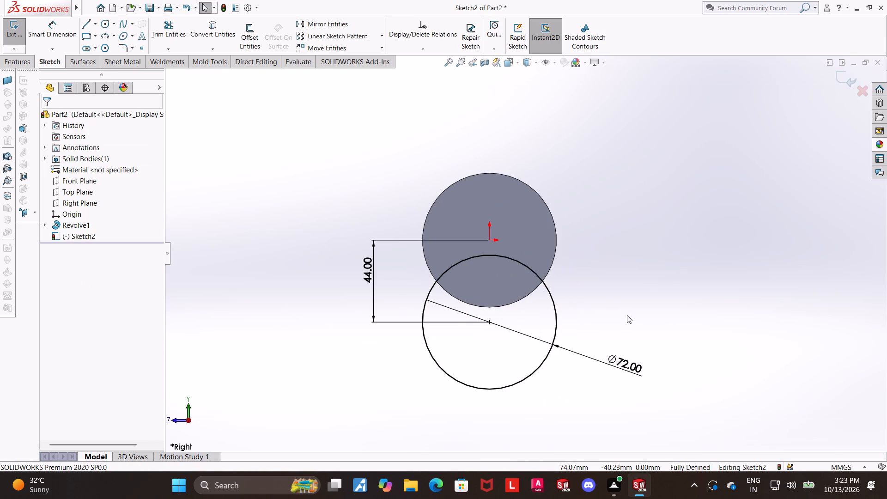
{"action": "scroll", "coordinate": [627, 315], "scroll_direction": "up", "scroll_amount": 1}
{"action": "scroll", "coordinate": [627, 307], "scroll_direction": "down", "scroll_amount": 1}
{"action": "scroll", "coordinate": [647, 296], "scroll_direction": "up", "scroll_amount": 1}
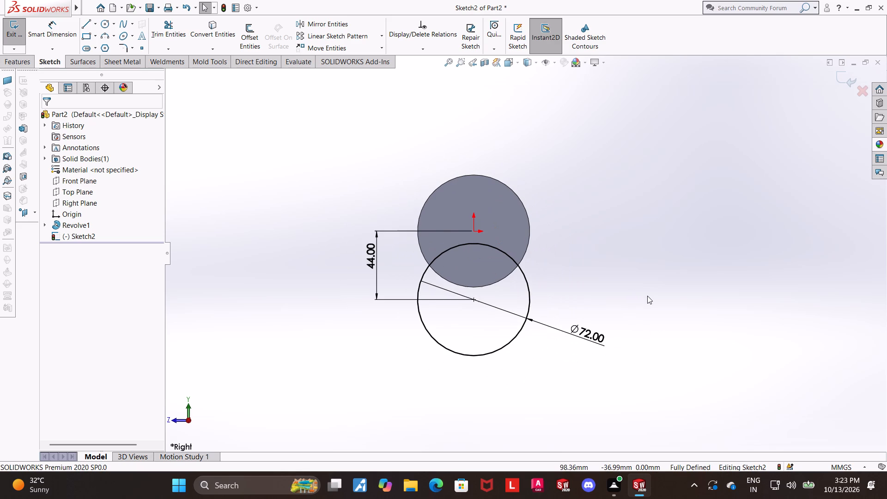
{"action": "scroll", "coordinate": [647, 296], "scroll_direction": "down", "scroll_amount": 1}
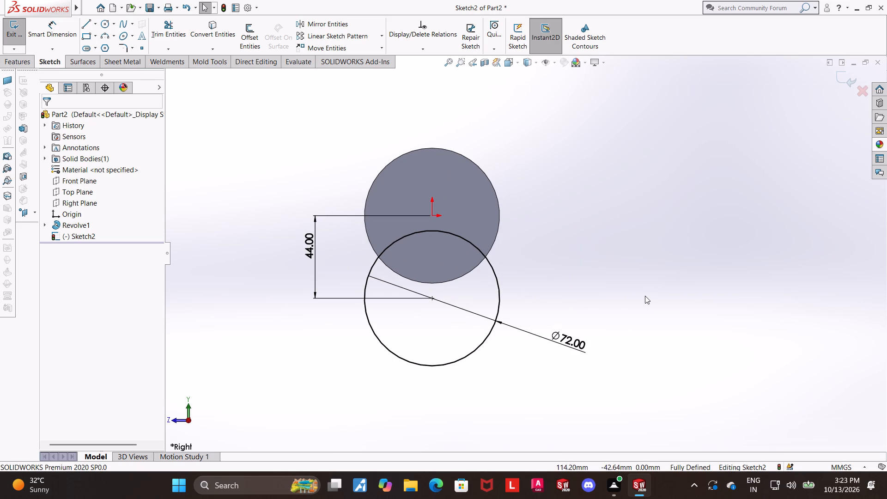
{"action": "scroll", "coordinate": [645, 296], "scroll_direction": "up", "scroll_amount": 1}
{"action": "scroll", "coordinate": [644, 297], "scroll_direction": "down", "scroll_amount": 1}
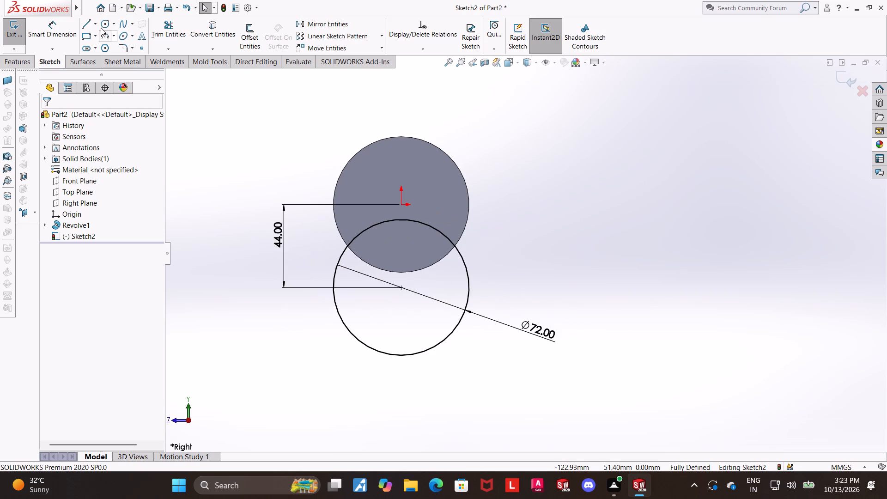
{"action": "left_click", "coordinate": [102, 25]}
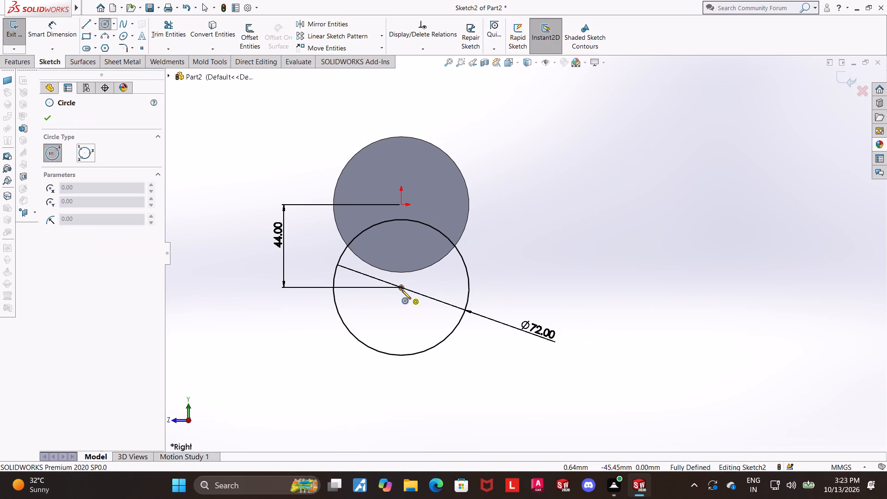
{"action": "left_click", "coordinate": [402, 290]}
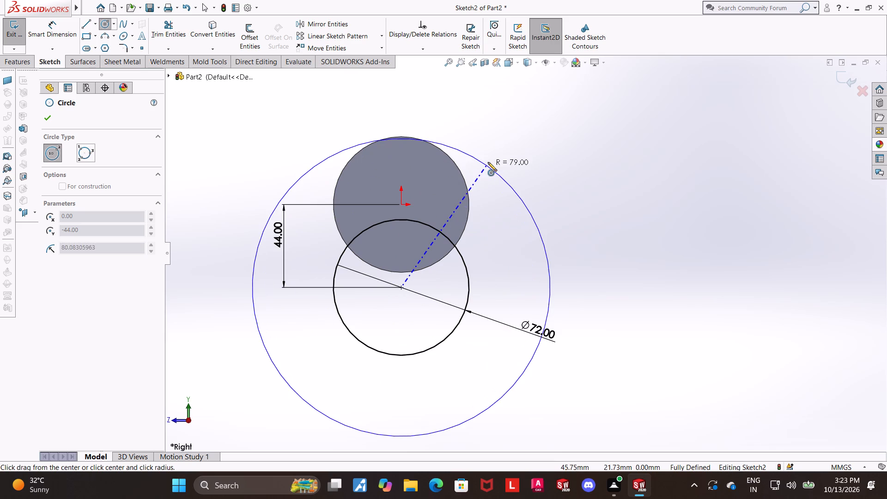
{"action": "left_click", "coordinate": [488, 162]}
{"action": "key", "text": "Escape"}
Dimension the larger concentric circle's diameter as 72*2, giving 144 mm.
{"action": "left_click", "coordinate": [54, 33]}
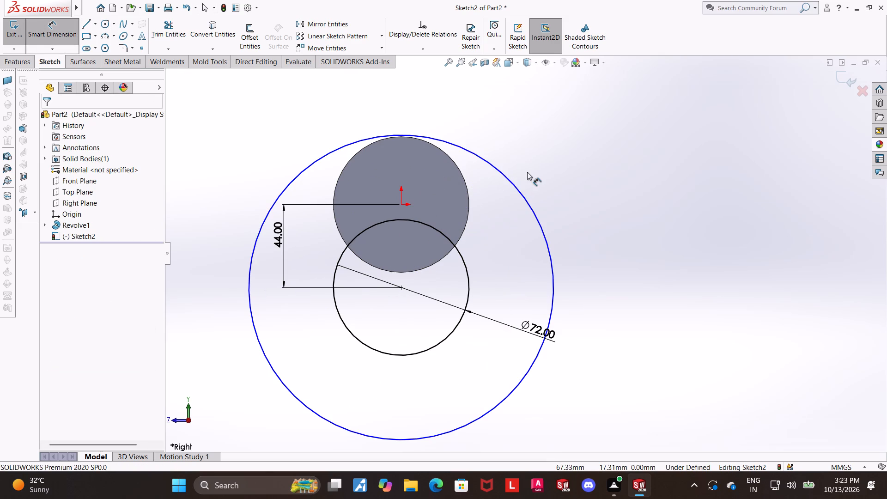
{"action": "left_click", "coordinate": [515, 187]}
{"action": "left_click", "coordinate": [535, 158]}
{"action": "type", "text": "72"}
{"action": "type", "text": "*2"}
{"action": "key", "text": "Return"}
{"action": "key", "text": "Escape"}
{"action": "key", "text": "Escape"}
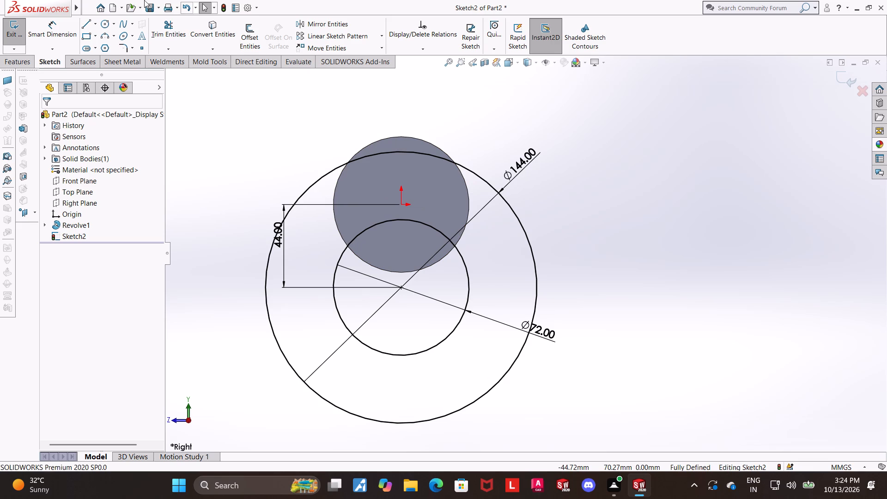
Sketch an angled line about 84 mm long from the circles' shared centre up past the outer circle, on the +X side of the sketch.
{"action": "left_click", "coordinate": [88, 23]}
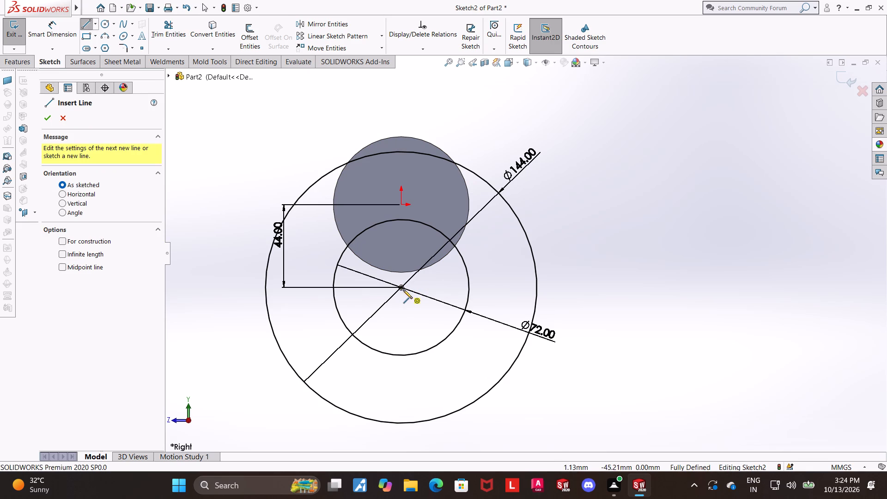
{"action": "left_click", "coordinate": [403, 289]}
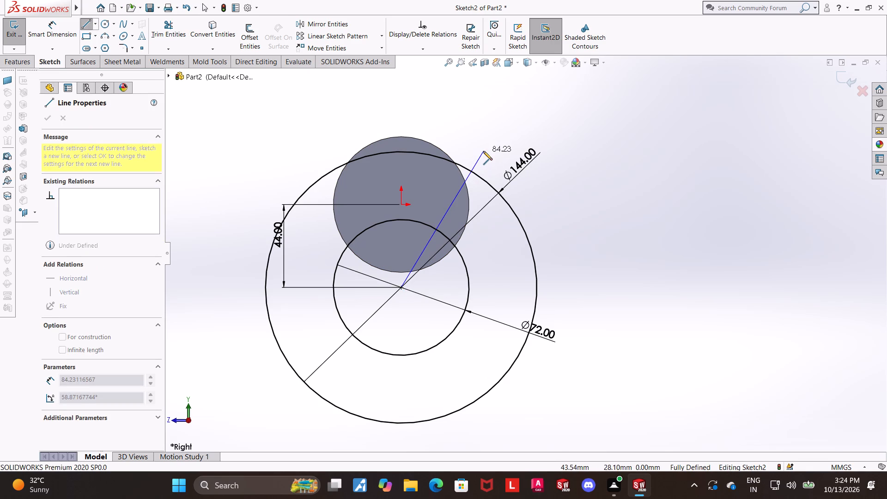
{"action": "left_click", "coordinate": [483, 151]}
{"action": "key", "text": "Escape"}
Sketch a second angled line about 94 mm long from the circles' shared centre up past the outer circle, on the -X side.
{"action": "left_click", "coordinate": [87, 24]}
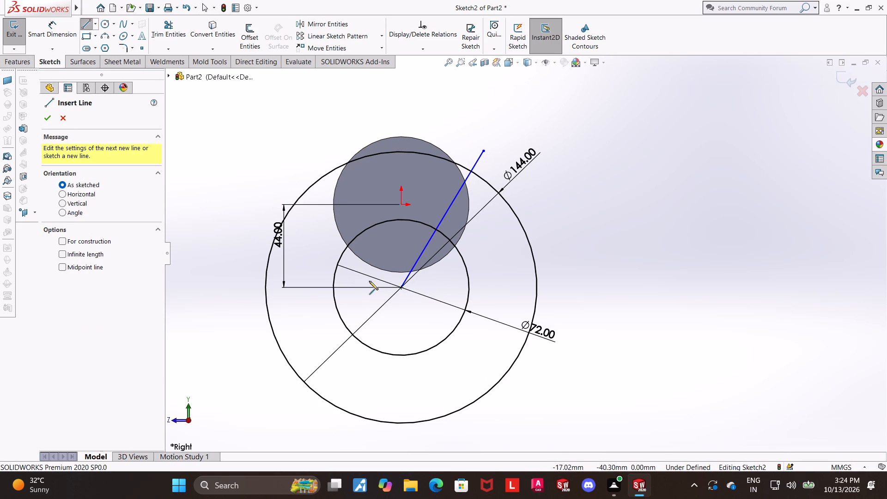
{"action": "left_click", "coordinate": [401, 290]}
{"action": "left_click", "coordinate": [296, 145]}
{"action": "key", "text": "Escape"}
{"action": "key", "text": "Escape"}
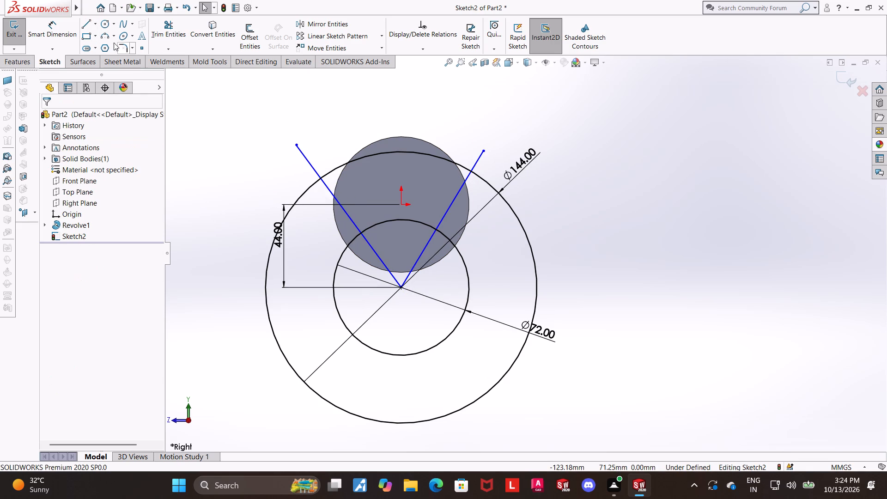
Sketch a vertical construction line from the circles' shared centre up past the outer circle.
{"action": "left_click", "coordinate": [97, 24]}
{"action": "left_click", "coordinate": [100, 46]}
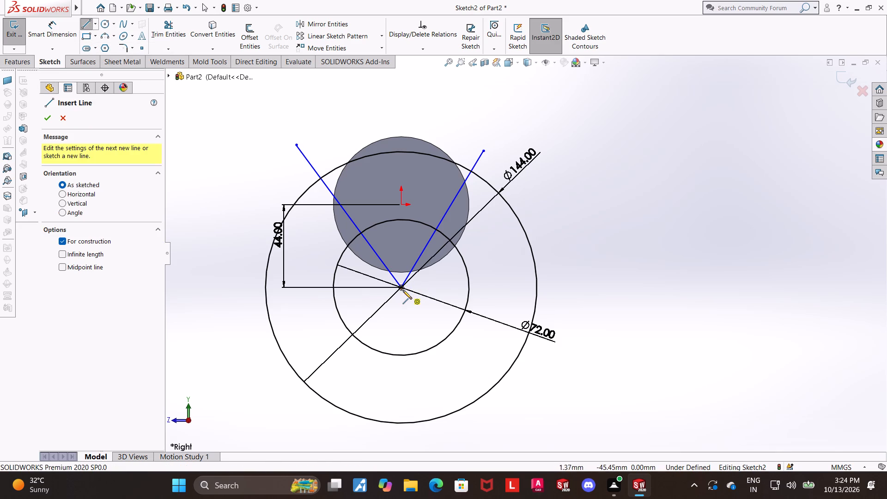
{"action": "left_click", "coordinate": [402, 290]}
{"action": "left_click", "coordinate": [401, 107]}
{"action": "key", "text": "Escape"}
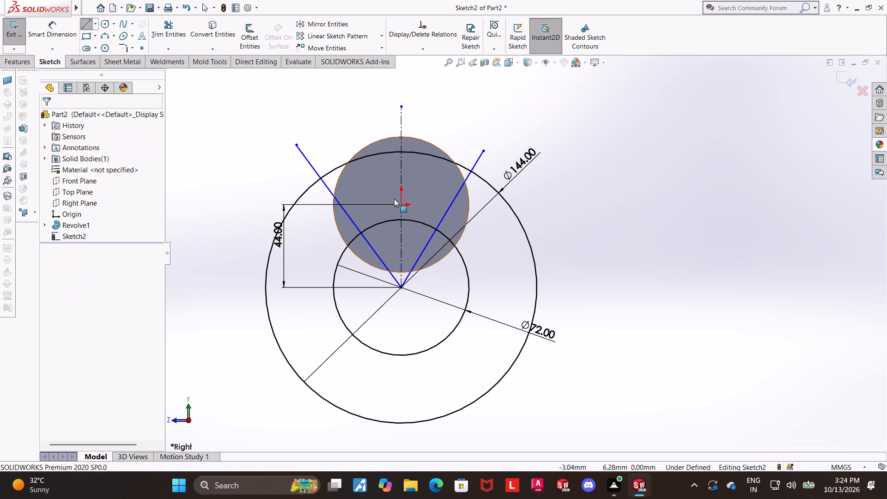
{"action": "key", "text": "Escape"}
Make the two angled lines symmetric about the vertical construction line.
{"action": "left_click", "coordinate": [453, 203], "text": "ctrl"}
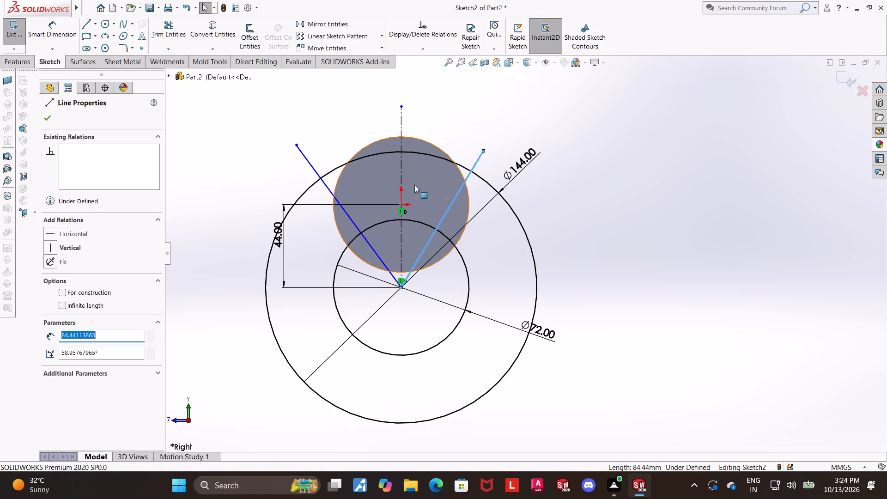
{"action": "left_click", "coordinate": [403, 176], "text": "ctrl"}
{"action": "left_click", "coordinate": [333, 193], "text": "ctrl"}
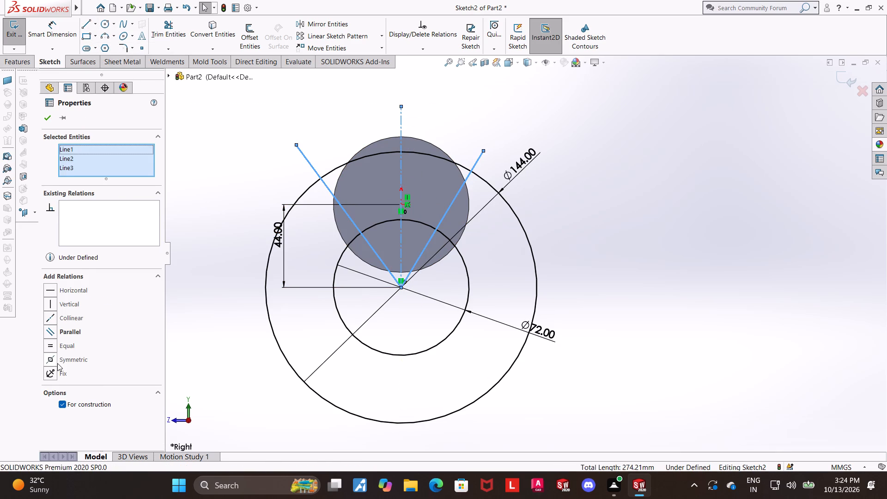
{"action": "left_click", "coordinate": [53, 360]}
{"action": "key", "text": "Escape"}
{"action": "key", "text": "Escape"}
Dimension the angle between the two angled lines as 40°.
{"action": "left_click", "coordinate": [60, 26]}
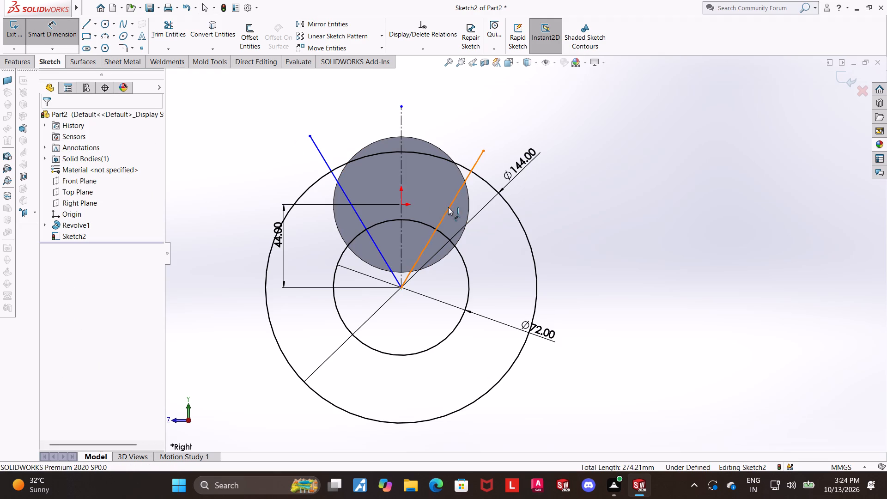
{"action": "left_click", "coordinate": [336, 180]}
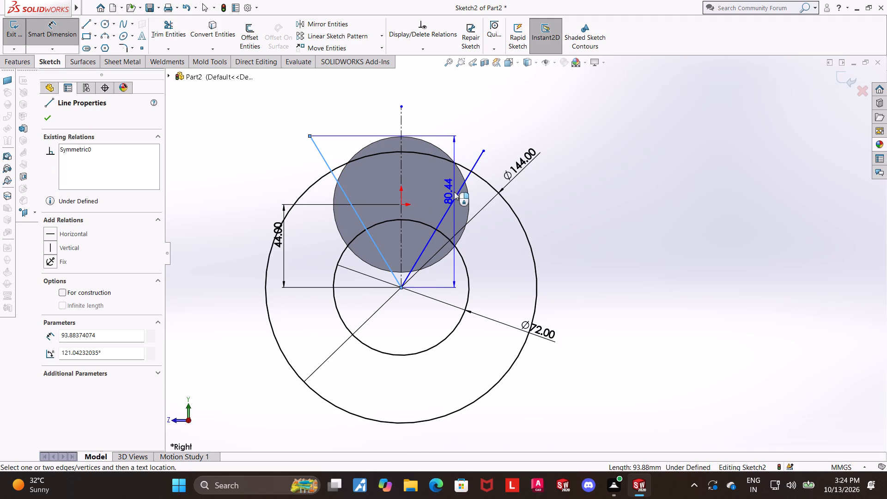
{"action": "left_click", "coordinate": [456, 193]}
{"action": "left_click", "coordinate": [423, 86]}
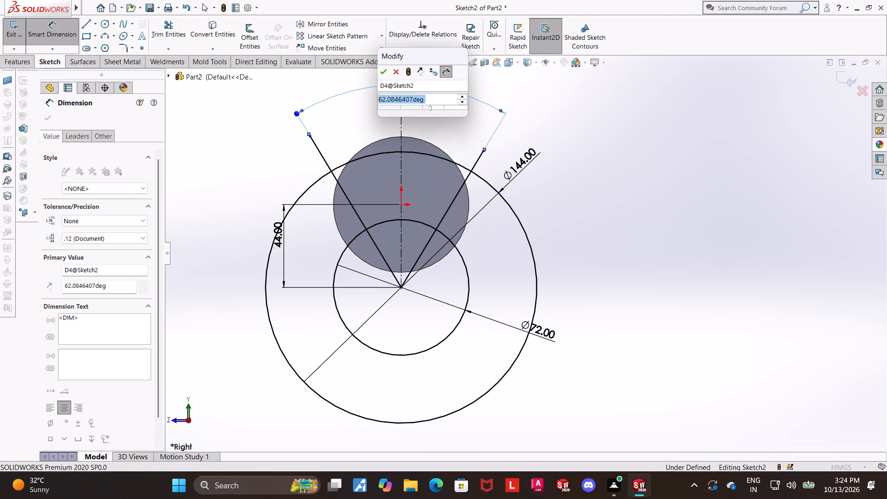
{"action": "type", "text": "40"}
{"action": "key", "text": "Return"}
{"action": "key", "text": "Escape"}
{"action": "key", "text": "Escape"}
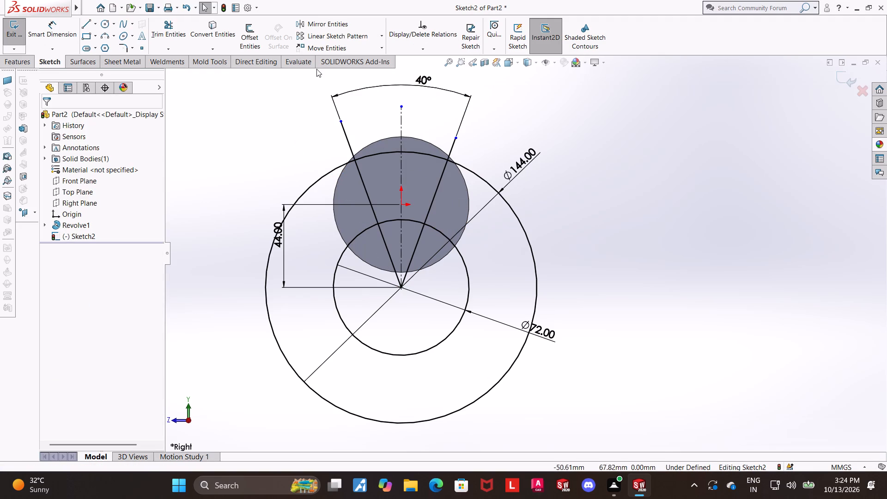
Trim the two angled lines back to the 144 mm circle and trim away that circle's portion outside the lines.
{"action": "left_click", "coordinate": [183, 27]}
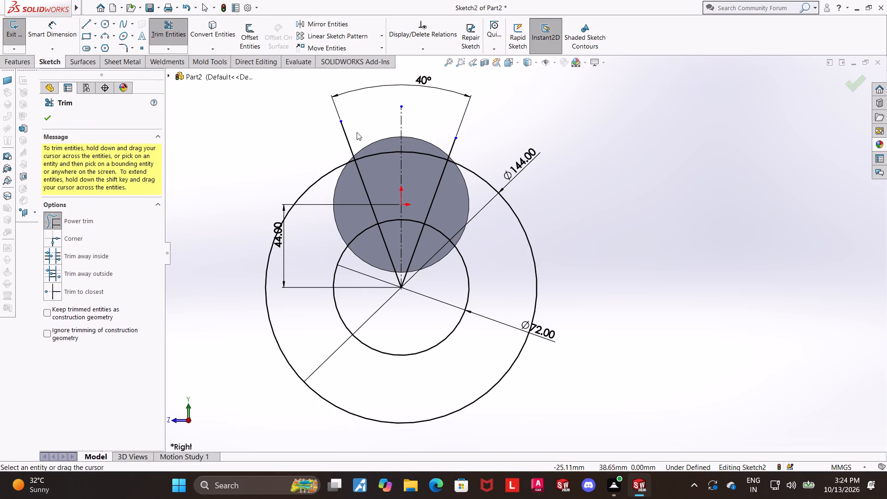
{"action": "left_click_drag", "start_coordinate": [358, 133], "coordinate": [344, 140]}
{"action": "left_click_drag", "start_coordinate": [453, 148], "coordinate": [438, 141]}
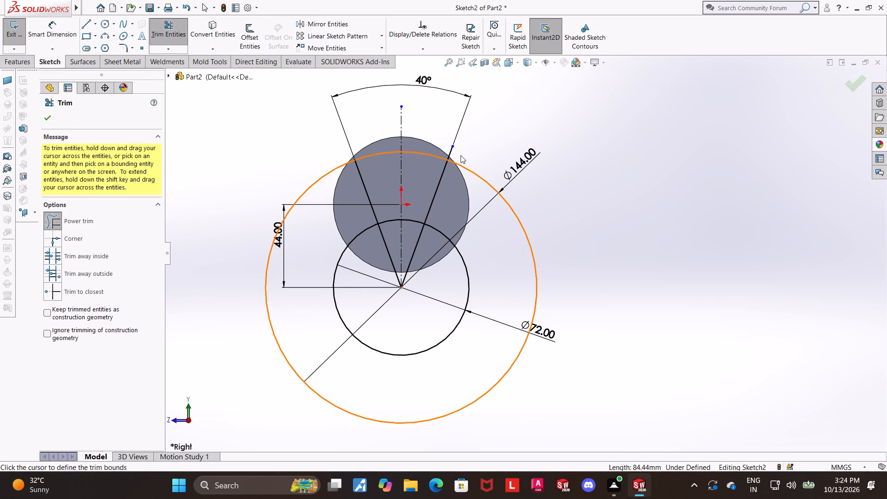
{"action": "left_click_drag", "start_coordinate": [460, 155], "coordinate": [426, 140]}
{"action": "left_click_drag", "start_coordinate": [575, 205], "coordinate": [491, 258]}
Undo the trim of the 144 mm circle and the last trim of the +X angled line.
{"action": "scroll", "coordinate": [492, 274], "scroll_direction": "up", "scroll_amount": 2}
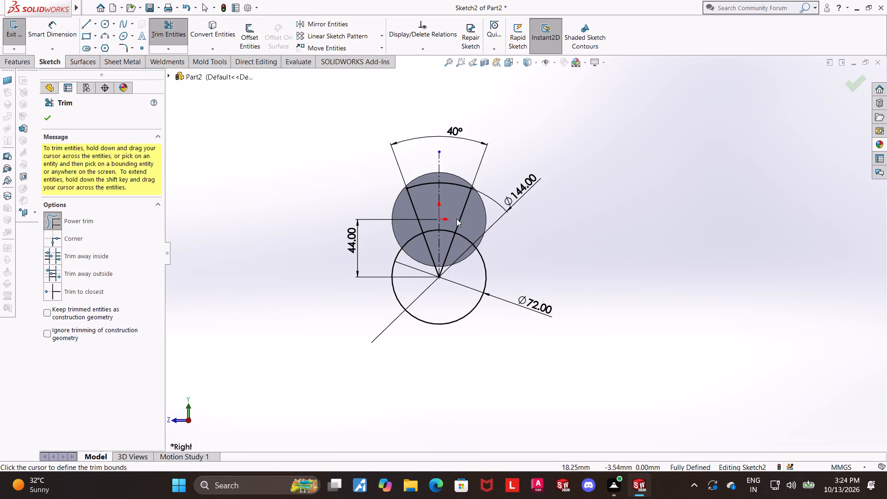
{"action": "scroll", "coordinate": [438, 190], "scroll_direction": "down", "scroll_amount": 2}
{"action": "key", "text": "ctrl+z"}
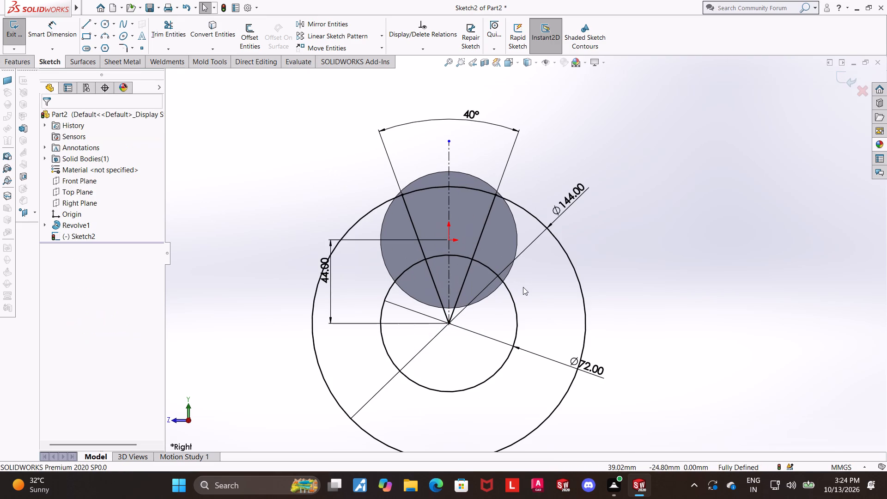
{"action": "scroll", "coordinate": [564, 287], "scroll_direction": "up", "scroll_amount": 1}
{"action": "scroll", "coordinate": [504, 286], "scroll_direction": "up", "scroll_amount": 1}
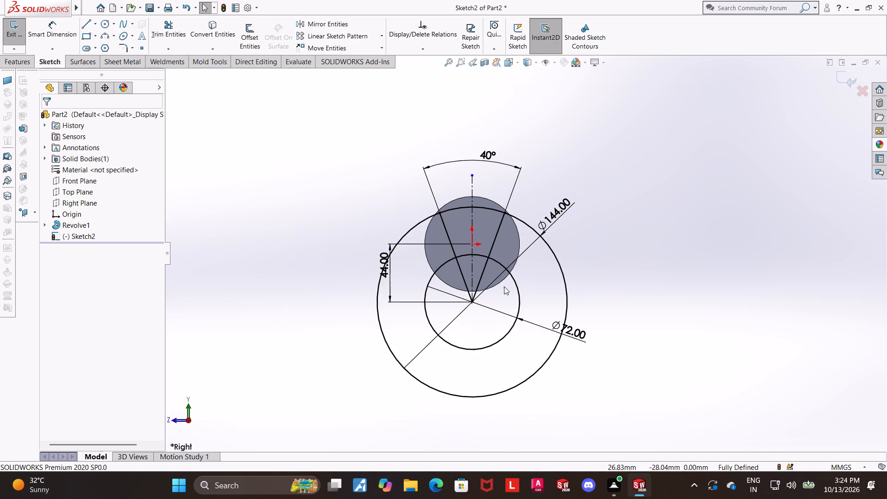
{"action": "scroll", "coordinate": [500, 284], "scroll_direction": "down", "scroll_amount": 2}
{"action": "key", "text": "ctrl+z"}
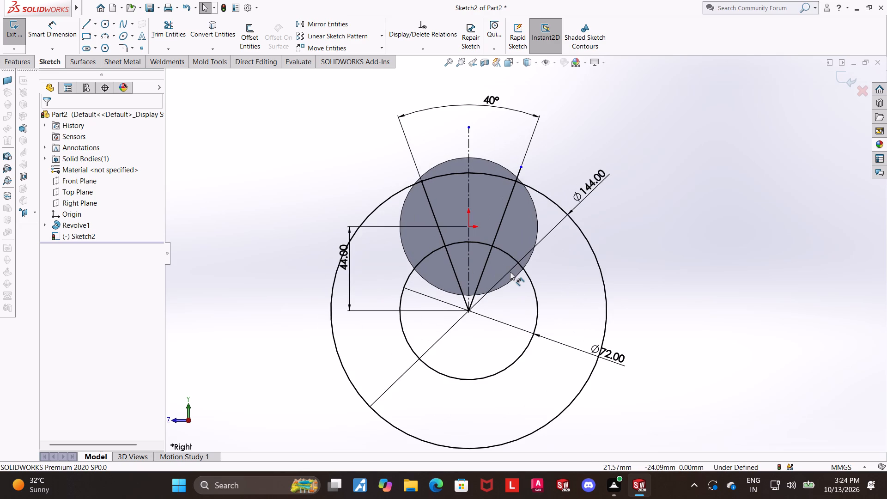
Delete both angled lines running from the circles' centre, including the associated angle dimension.
{"action": "left_click", "coordinate": [489, 258]}
{"action": "key", "text": "Delete"}
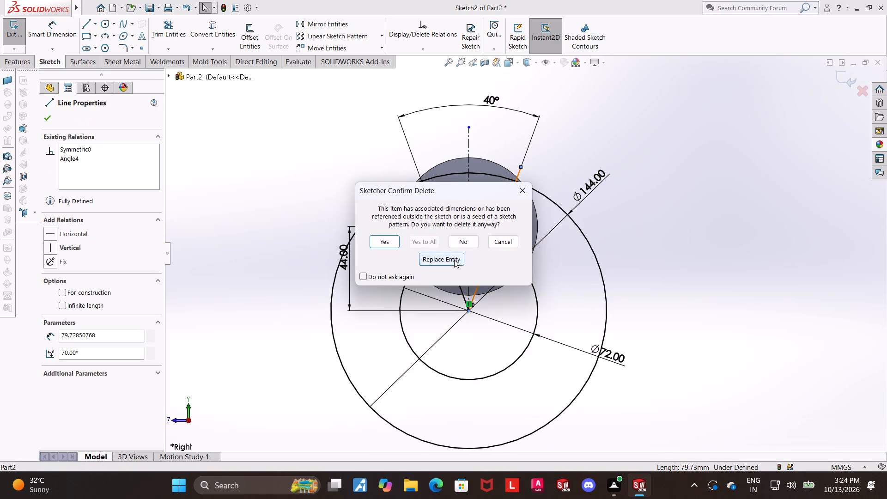
{"action": "left_click", "coordinate": [382, 241]}
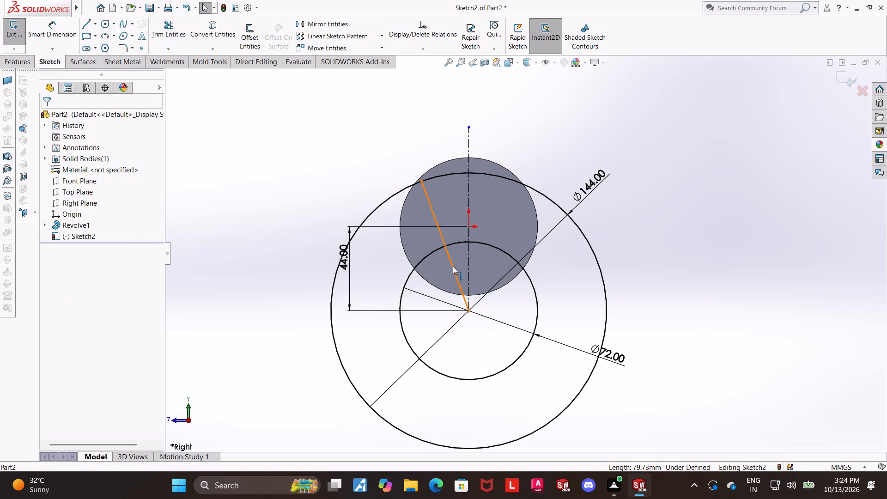
{"action": "left_click", "coordinate": [453, 266]}
{"action": "key", "text": "Delete"}
Sketch an angled line about 140 mm long from the 72 mm circle's lower -X side up past the 144 mm circle, leaning outward.
{"action": "scroll", "coordinate": [450, 264], "scroll_direction": "up", "scroll_amount": 1}
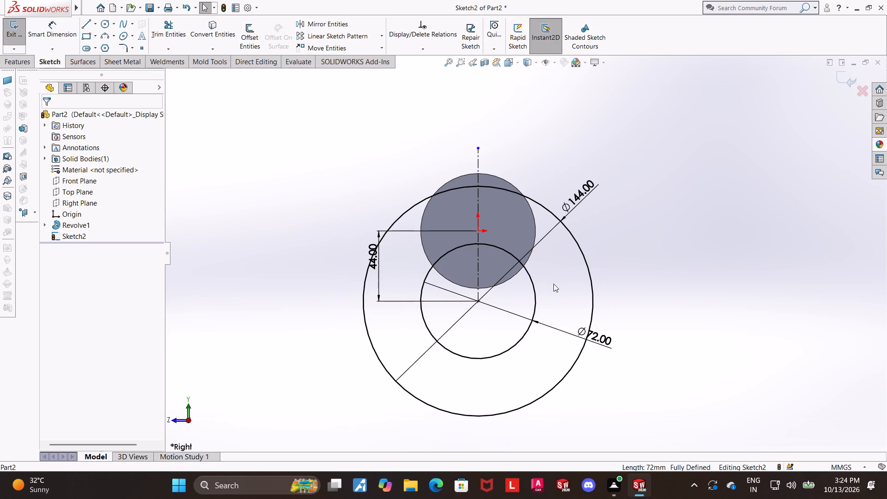
{"action": "scroll", "coordinate": [553, 284], "scroll_direction": "down", "scroll_amount": 1}
{"action": "scroll", "coordinate": [553, 284], "scroll_direction": "up", "scroll_amount": 1}
{"action": "key", "text": "Escape"}
{"action": "scroll", "coordinate": [580, 246], "scroll_direction": "up", "scroll_amount": 1}
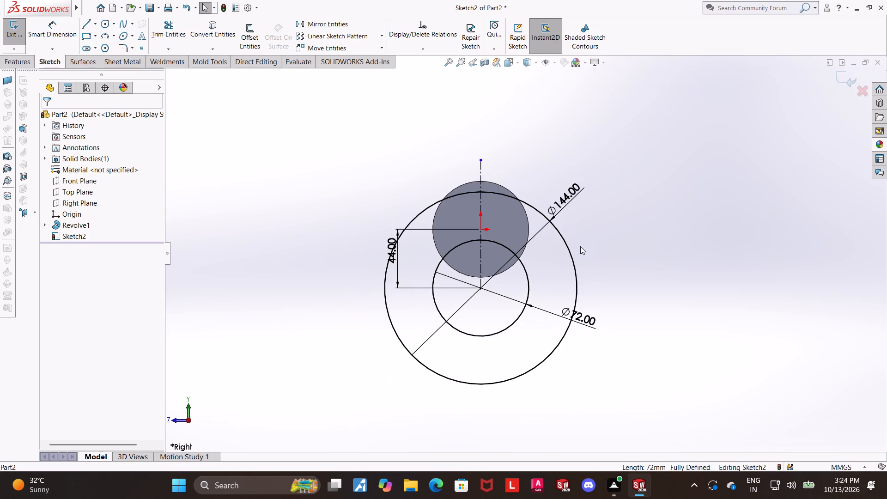
{"action": "scroll", "coordinate": [591, 230], "scroll_direction": "down", "scroll_amount": 1}
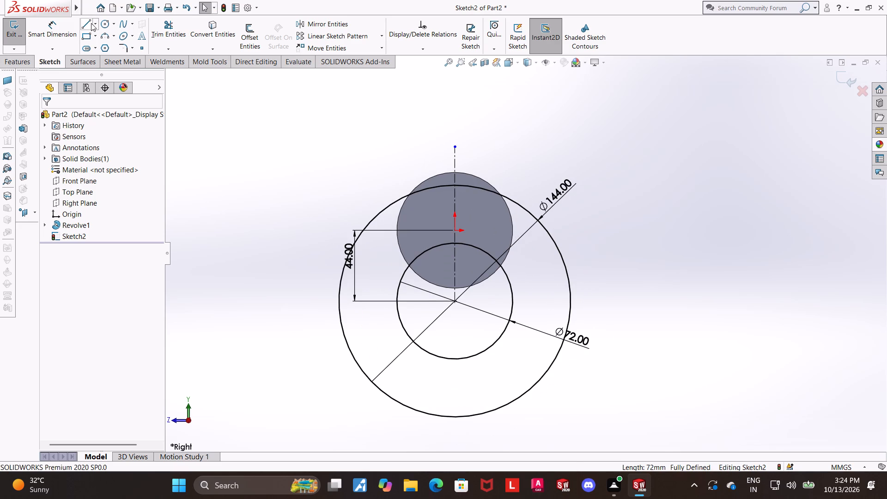
{"action": "left_click", "coordinate": [91, 23]}
{"action": "left_click", "coordinate": [411, 337]}
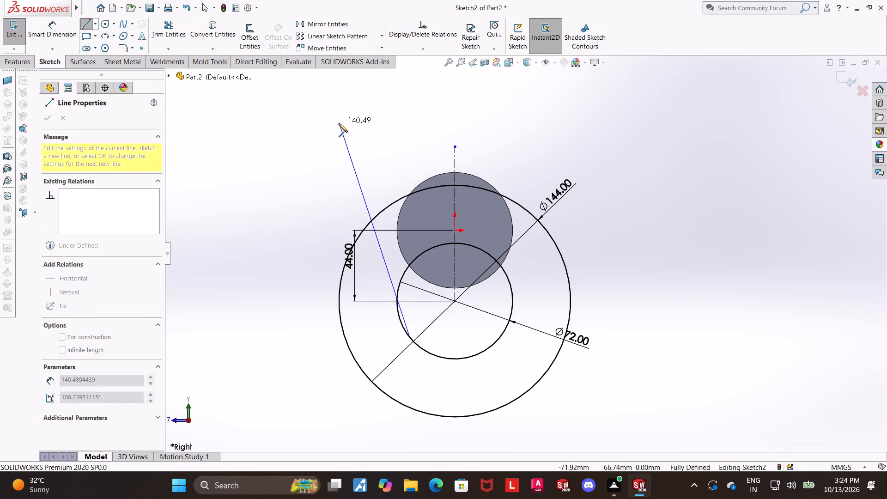
{"action": "left_click", "coordinate": [339, 123]}
{"action": "key", "text": "Escape"}
{"action": "key", "text": "Escape"}
Sketch an angled line about 131 mm long from the 72 mm circle's lower +X side up past the 144 mm circle, leaning outward.
{"action": "left_click", "coordinate": [82, 26]}
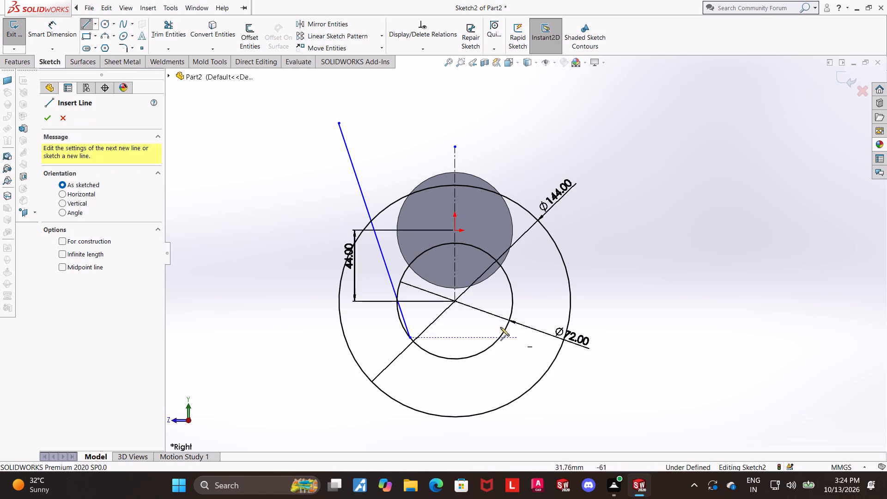
{"action": "left_click", "coordinate": [505, 331]}
{"action": "left_click", "coordinate": [543, 122]}
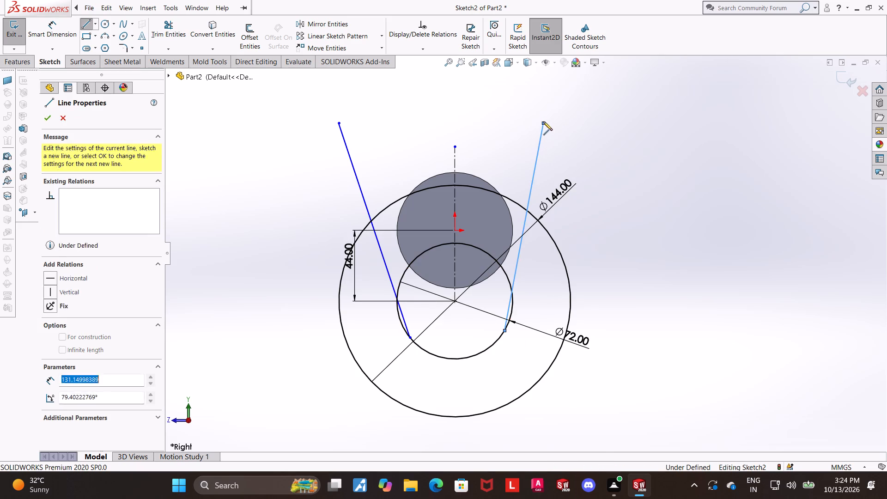
{"action": "key", "text": "Escape"}
Add a tangent relation between the +X side line and the 72 mm circle.
{"action": "left_click", "coordinate": [515, 307]}
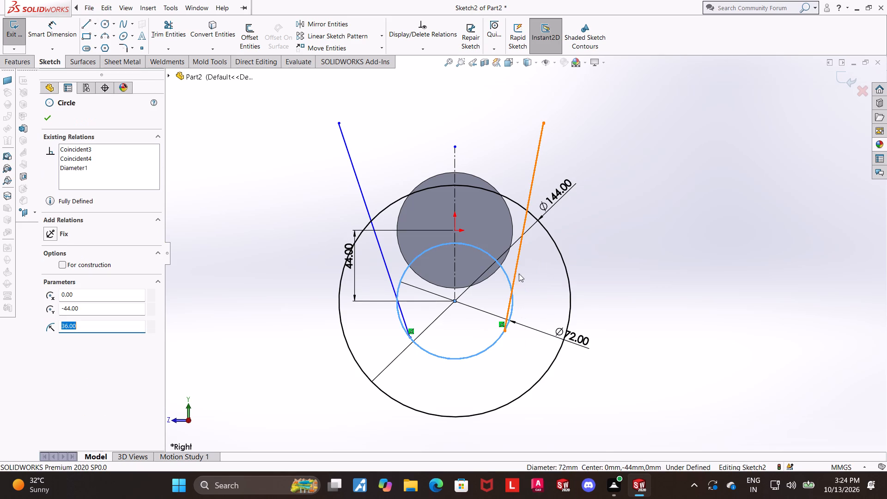
{"action": "left_click", "coordinate": [515, 272], "text": "ctrl"}
{"action": "left_click", "coordinate": [52, 288]}
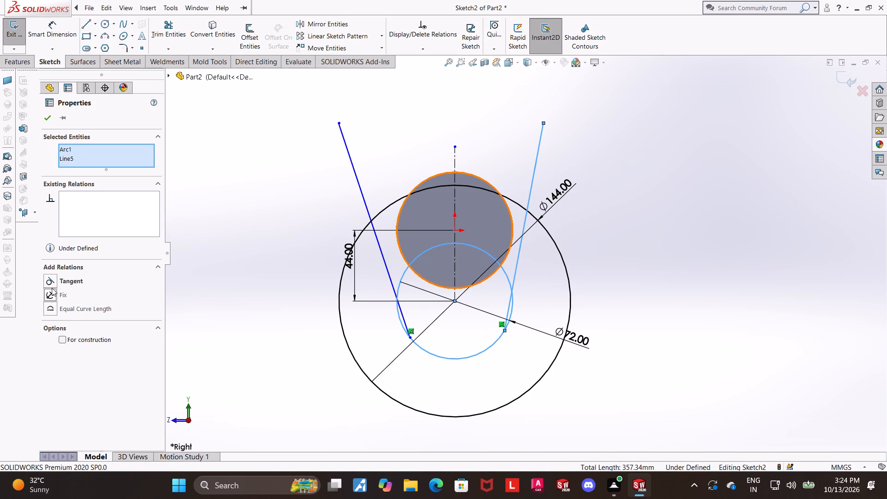
{"action": "key", "text": "ctrl+z"}
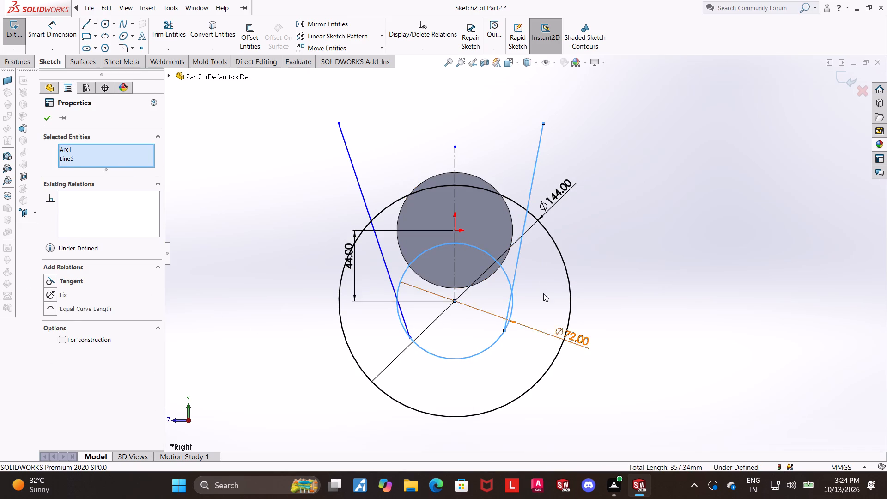
{"action": "left_click", "coordinate": [51, 278]}
{"action": "left_click", "coordinate": [265, 266]}
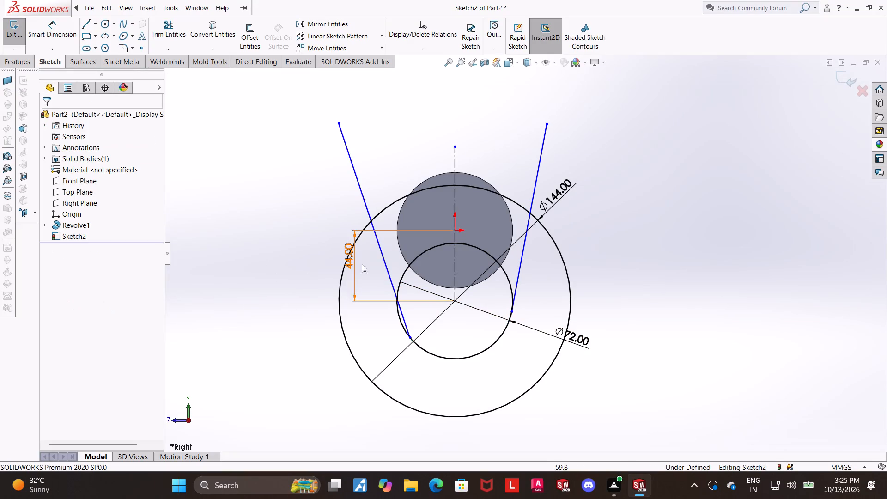
Add a tangent relation between the -X side line and the 72 mm circle.
{"action": "left_click", "coordinate": [386, 262]}
{"action": "left_click", "coordinate": [423, 351], "text": "ctrl"}
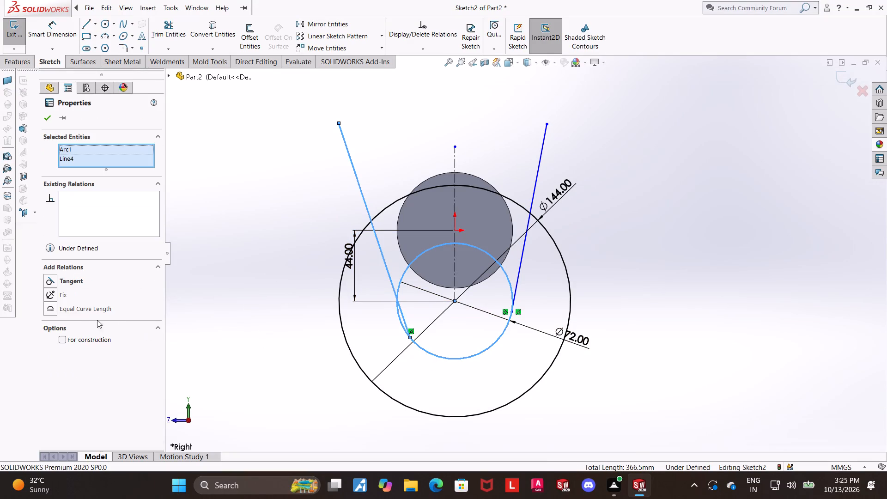
{"action": "left_click", "coordinate": [57, 283]}
{"action": "key", "text": "Escape"}
Trim both tangent lines back to the 144 mm circle and trim away that circle's lower portion, keeping the upper arc between the lines.
{"action": "scroll", "coordinate": [547, 184], "scroll_direction": "up", "scroll_amount": 1}
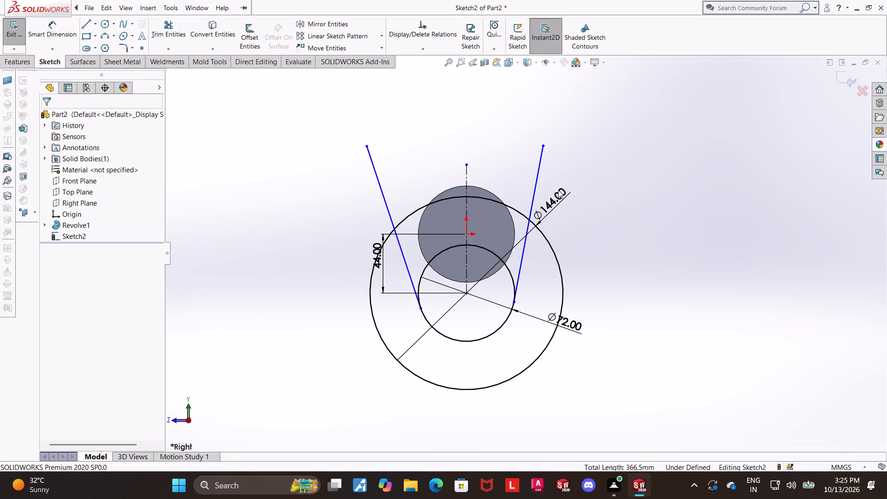
{"action": "scroll", "coordinate": [614, 183], "scroll_direction": "down", "scroll_amount": 1}
{"action": "scroll", "coordinate": [612, 181], "scroll_direction": "up", "scroll_amount": 1}
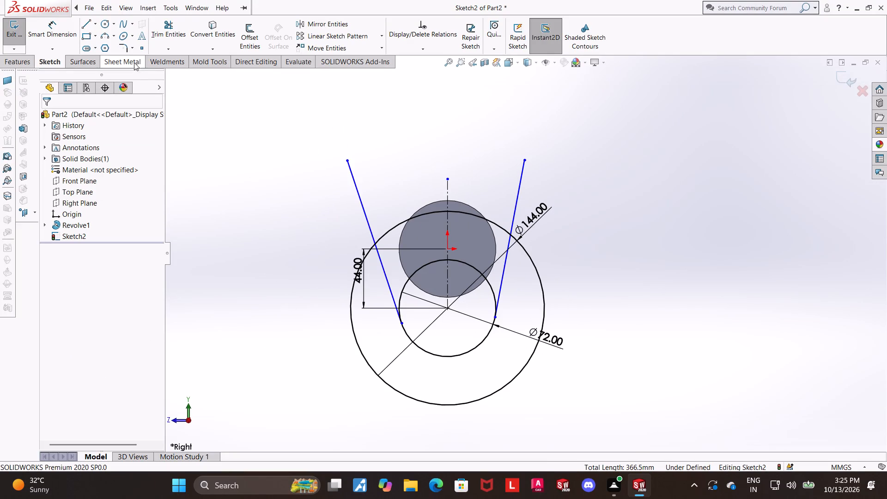
{"action": "left_click", "coordinate": [160, 27]}
{"action": "left_click_drag", "start_coordinate": [375, 184], "coordinate": [339, 193]}
{"action": "left_click_drag", "start_coordinate": [519, 199], "coordinate": [493, 177]}
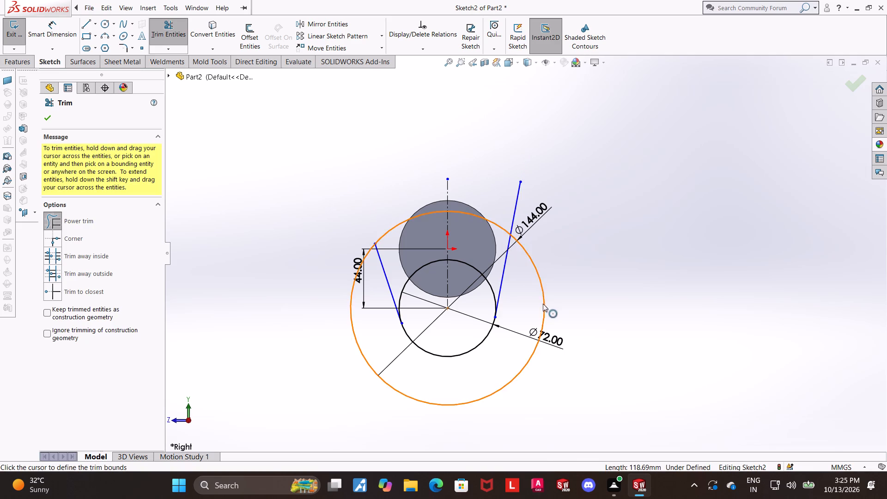
{"action": "left_click_drag", "start_coordinate": [521, 208], "coordinate": [502, 193]}
{"action": "left_click_drag", "start_coordinate": [560, 280], "coordinate": [548, 281]}
{"action": "left_click_drag", "start_coordinate": [552, 281], "coordinate": [516, 285]}
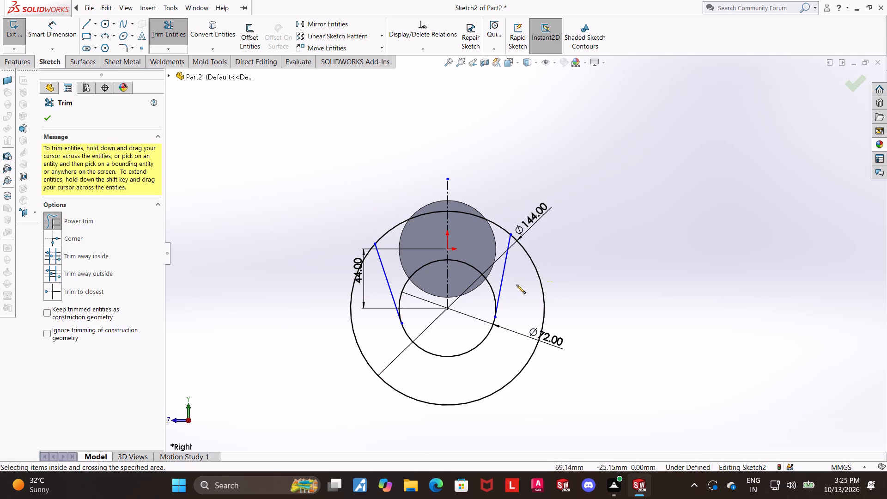
{"action": "left_click_drag", "start_coordinate": [516, 285], "coordinate": [516, 285]}
{"action": "key", "text": "Escape"}
{"action": "key", "text": "Escape"}
Make the two side lines symmetric about the vertical centerline.
{"action": "scroll", "coordinate": [511, 241], "scroll_direction": "down", "scroll_amount": 1}
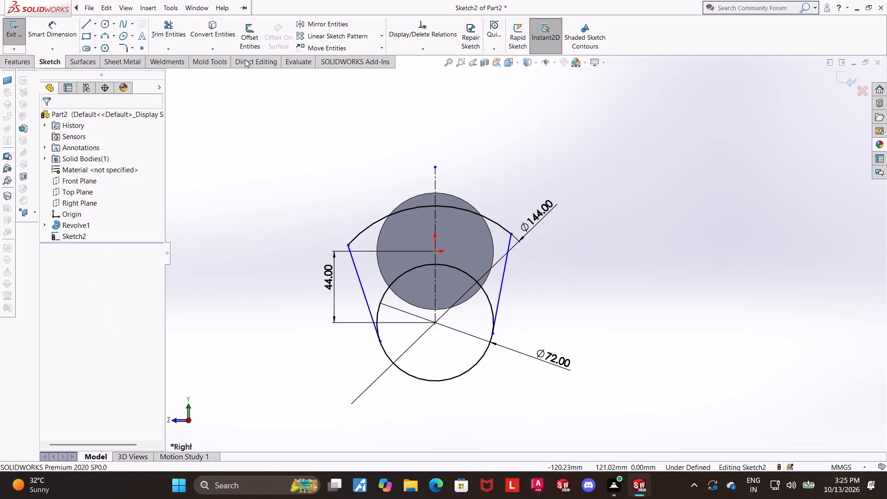
{"action": "left_click", "coordinate": [352, 260], "text": "ctrl"}
{"action": "left_click", "coordinate": [436, 257], "text": "ctrl"}
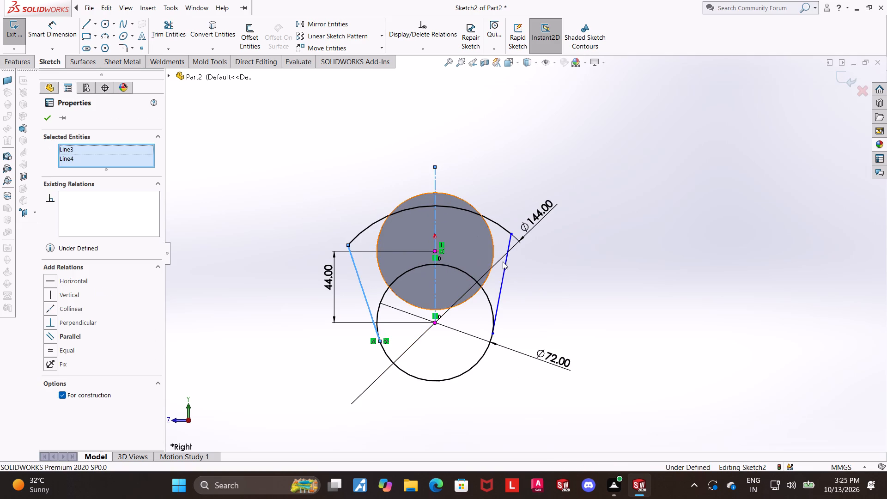
{"action": "left_click", "coordinate": [507, 265], "text": "ctrl"}
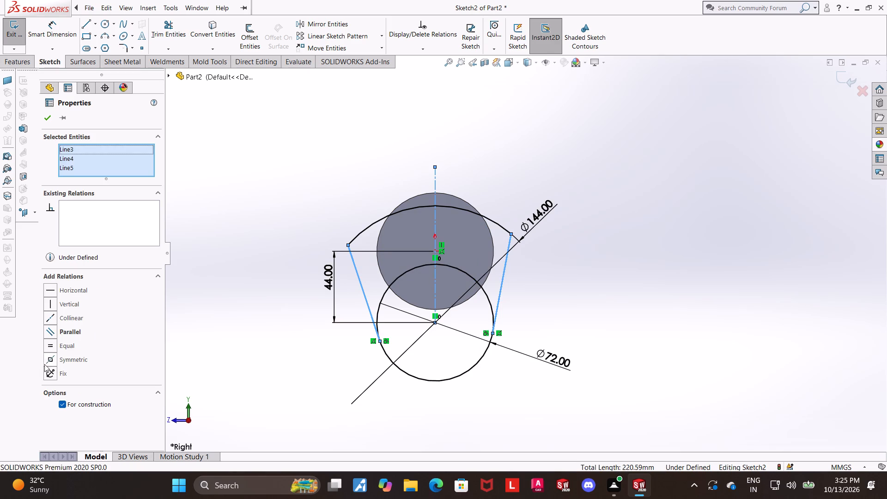
{"action": "left_click", "coordinate": [49, 358]}
{"action": "left_click", "coordinate": [700, 274]}
{"action": "key", "text": "Escape"}
Dimension the angle between the two side lines as 40 degrees.
{"action": "left_click", "coordinate": [60, 32]}
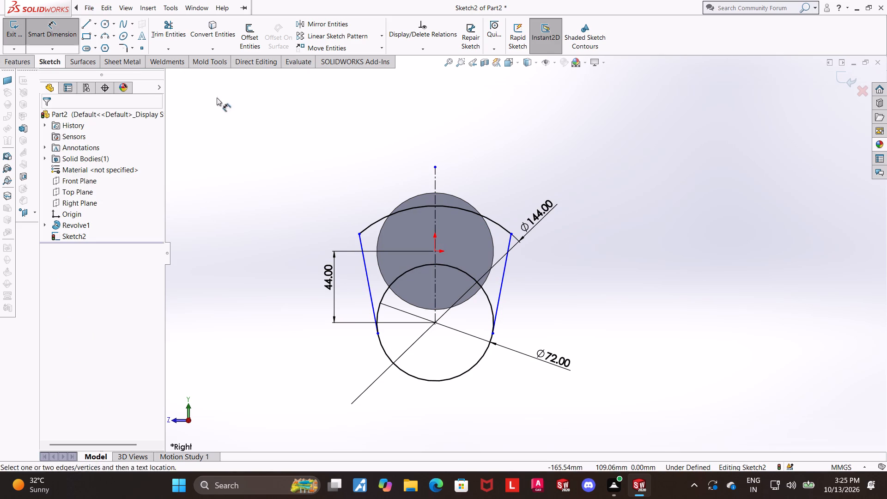
{"action": "left_click", "coordinate": [365, 274]}
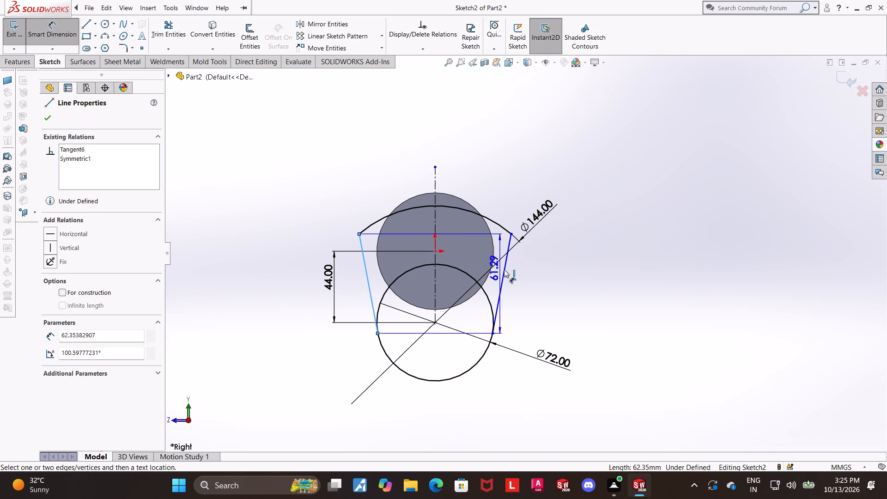
{"action": "left_click", "coordinate": [505, 270]}
{"action": "left_click", "coordinate": [477, 143]}
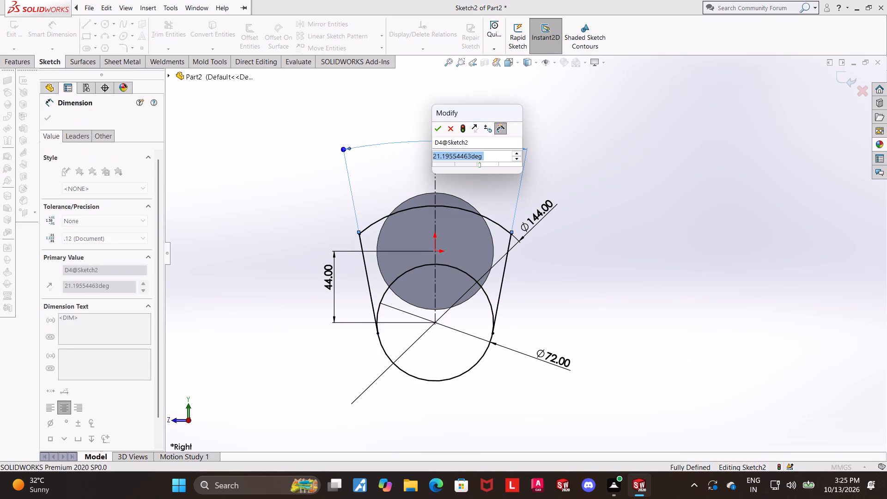
{"action": "type", "text": "40"}
{"action": "key", "text": "Return"}
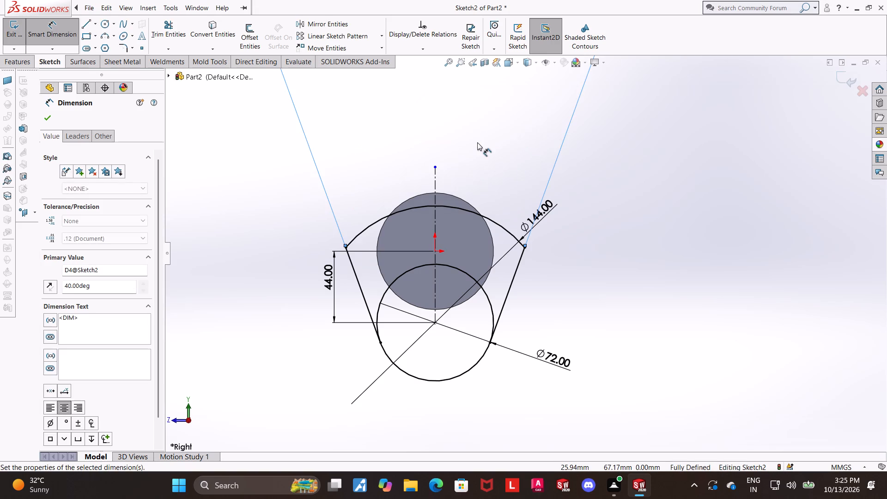
{"action": "key", "text": "Escape"}
{"action": "key", "text": "Escape"}
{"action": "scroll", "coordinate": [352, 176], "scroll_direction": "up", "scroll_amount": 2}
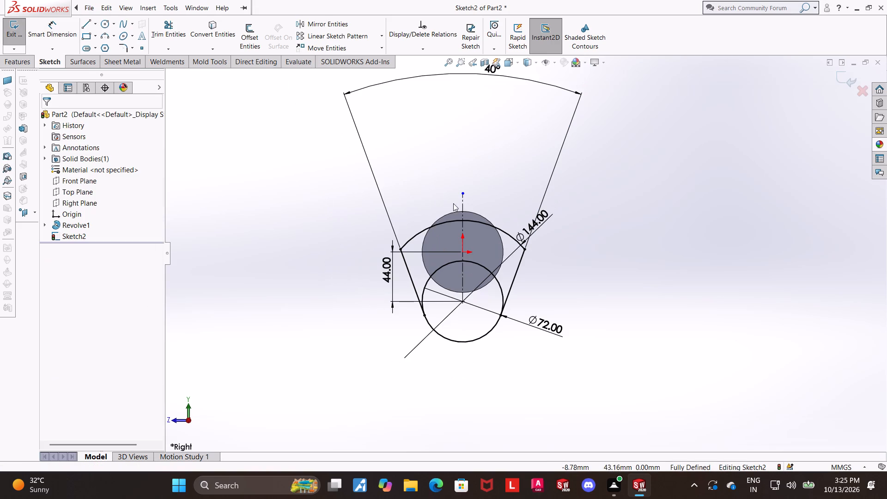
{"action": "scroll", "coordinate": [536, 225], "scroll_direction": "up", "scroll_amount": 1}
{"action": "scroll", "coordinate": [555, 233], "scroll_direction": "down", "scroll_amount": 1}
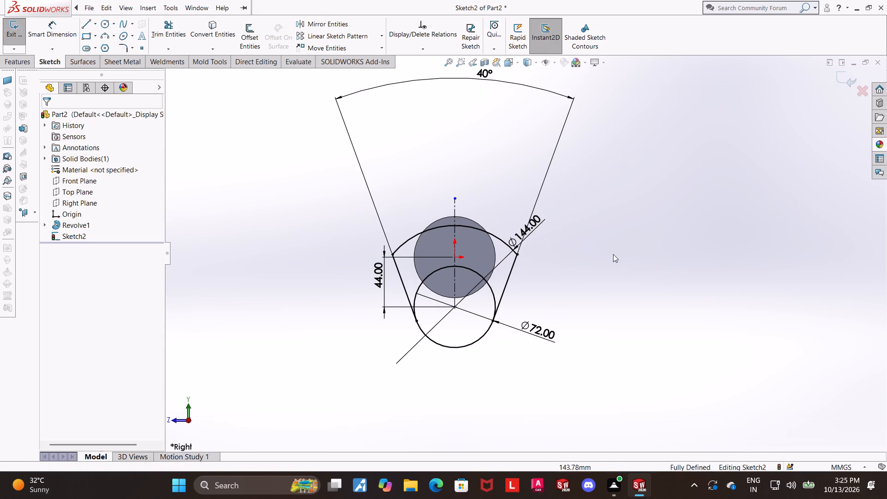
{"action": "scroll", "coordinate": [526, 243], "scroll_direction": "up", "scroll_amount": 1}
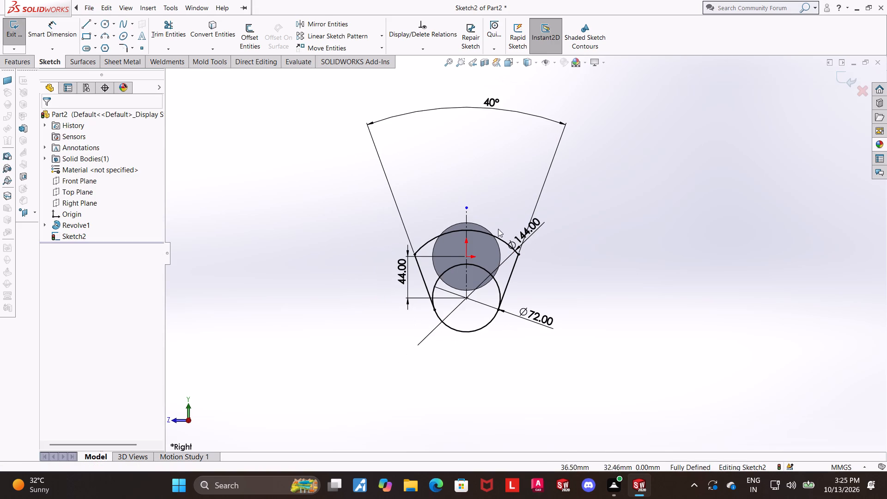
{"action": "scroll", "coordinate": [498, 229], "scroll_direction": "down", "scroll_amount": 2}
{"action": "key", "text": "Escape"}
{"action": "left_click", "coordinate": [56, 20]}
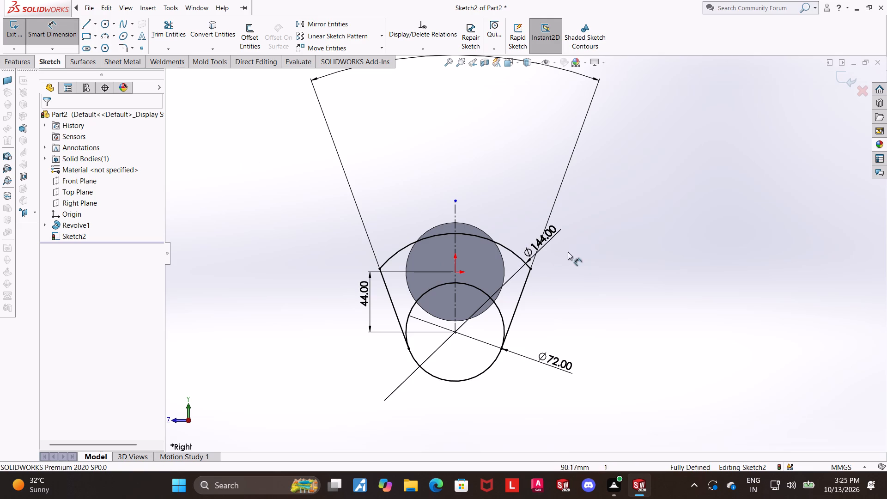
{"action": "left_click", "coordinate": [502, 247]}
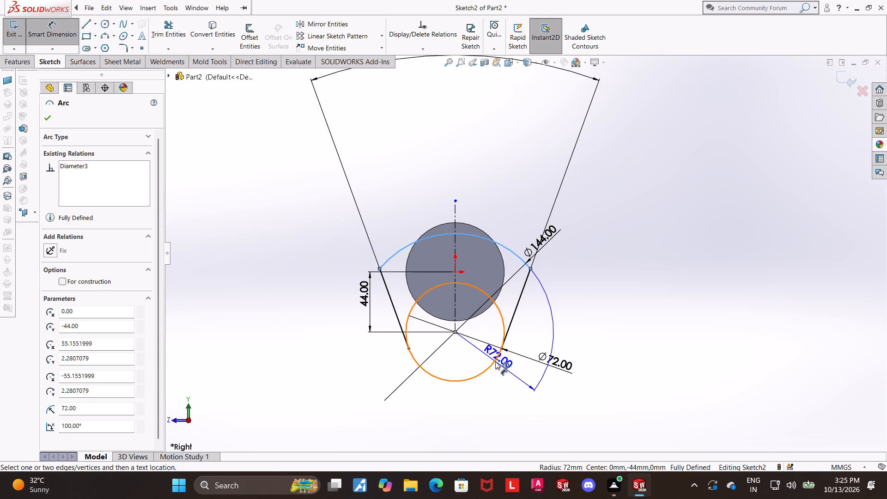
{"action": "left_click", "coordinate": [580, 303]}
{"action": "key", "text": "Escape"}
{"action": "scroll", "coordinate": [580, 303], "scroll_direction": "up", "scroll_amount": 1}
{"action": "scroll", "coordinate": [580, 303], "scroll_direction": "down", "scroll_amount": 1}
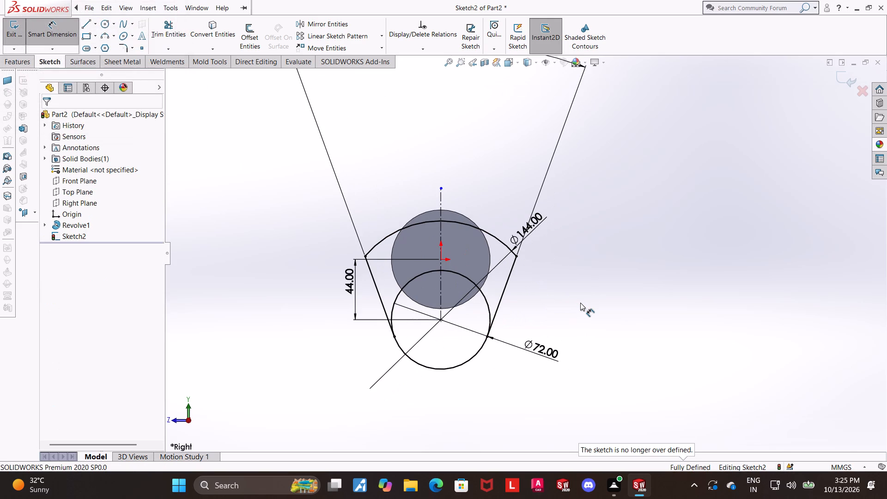
Trim away the upper portion of the 72 mm circle, keeping the lower arc between the two tangent lines.
{"action": "scroll", "coordinate": [580, 303], "scroll_direction": "up", "scroll_amount": 2}
{"action": "scroll", "coordinate": [521, 304], "scroll_direction": "down", "scroll_amount": 4}
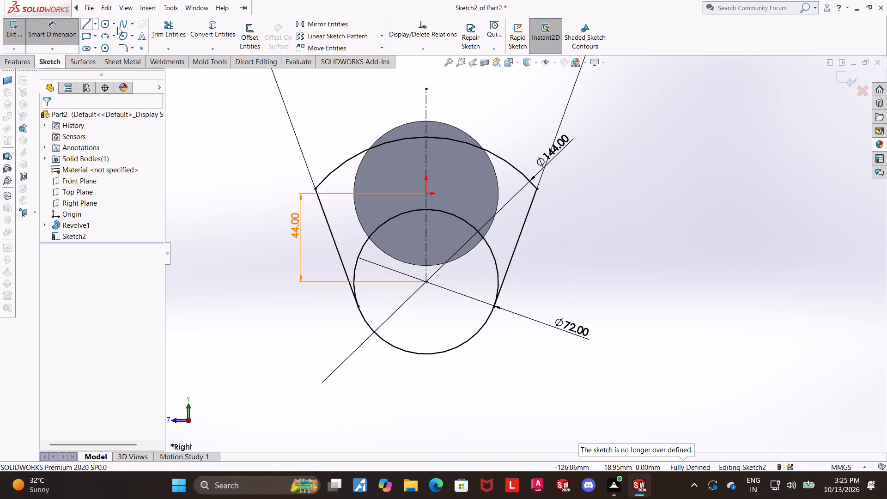
{"action": "left_click", "coordinate": [173, 26]}
{"action": "left_click_drag", "start_coordinate": [393, 243], "coordinate": [385, 203]}
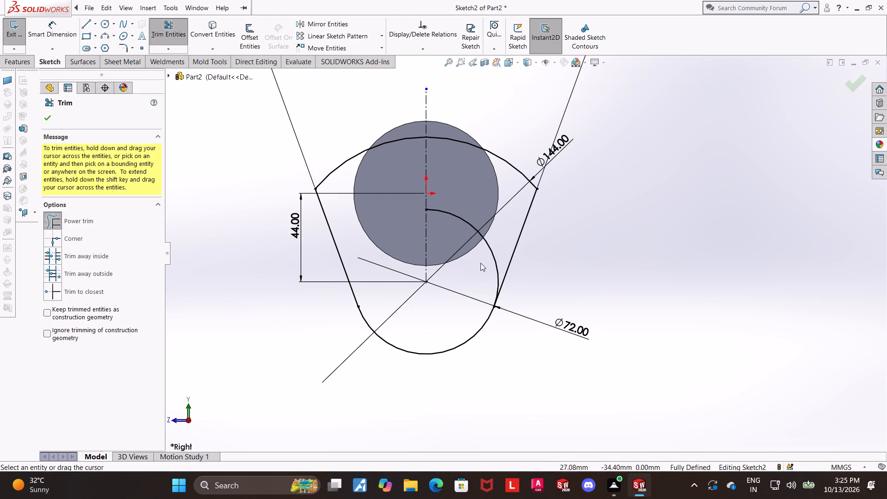
{"action": "left_click_drag", "start_coordinate": [480, 263], "coordinate": [495, 244]}
{"action": "scroll", "coordinate": [494, 241], "scroll_direction": "up", "scroll_amount": 1}
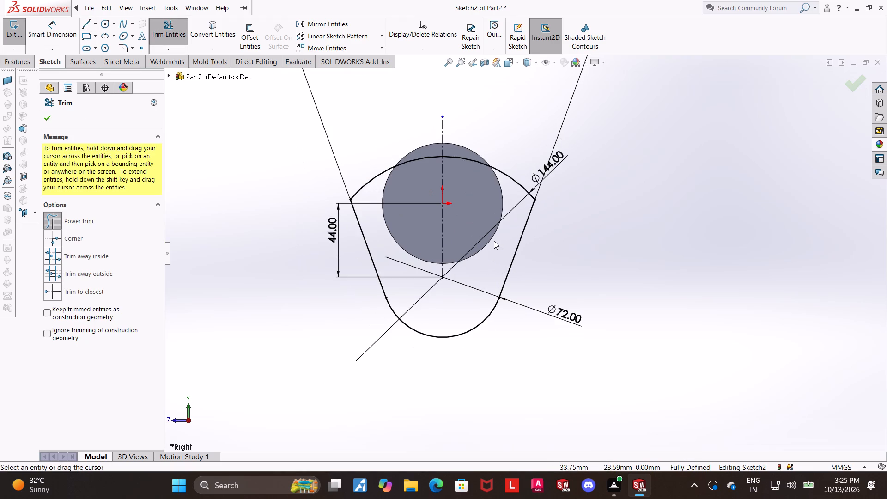
{"action": "scroll", "coordinate": [493, 240], "scroll_direction": "up", "scroll_amount": 1}
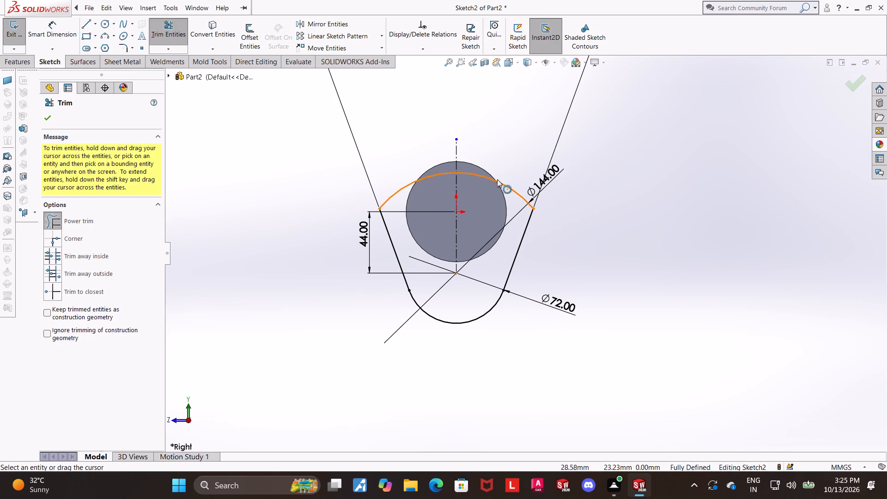
{"action": "left_click", "coordinate": [561, 301]}
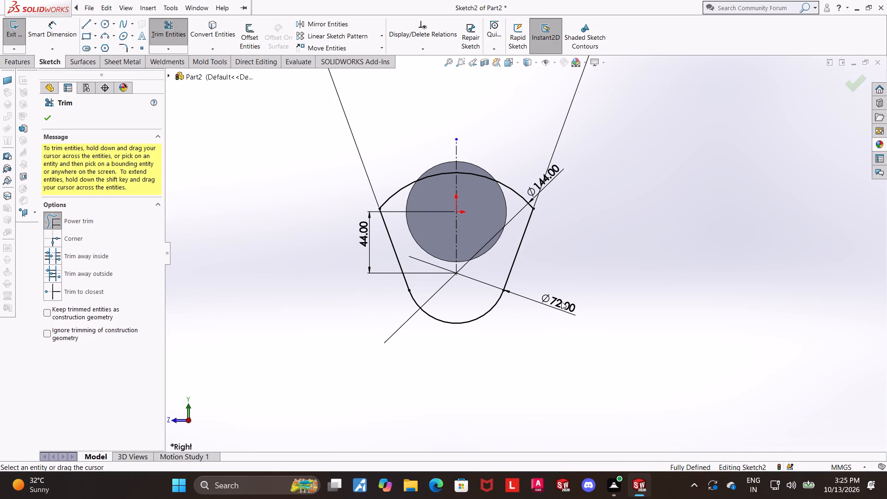
{"action": "key", "text": "Escape"}
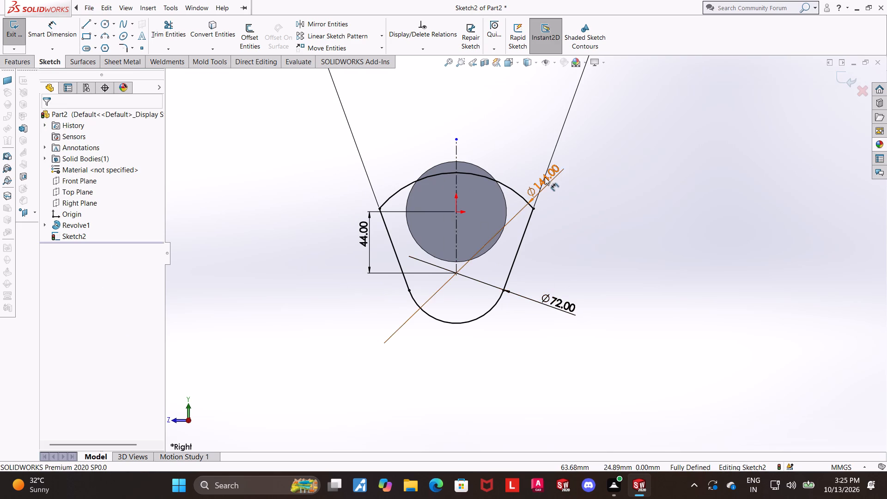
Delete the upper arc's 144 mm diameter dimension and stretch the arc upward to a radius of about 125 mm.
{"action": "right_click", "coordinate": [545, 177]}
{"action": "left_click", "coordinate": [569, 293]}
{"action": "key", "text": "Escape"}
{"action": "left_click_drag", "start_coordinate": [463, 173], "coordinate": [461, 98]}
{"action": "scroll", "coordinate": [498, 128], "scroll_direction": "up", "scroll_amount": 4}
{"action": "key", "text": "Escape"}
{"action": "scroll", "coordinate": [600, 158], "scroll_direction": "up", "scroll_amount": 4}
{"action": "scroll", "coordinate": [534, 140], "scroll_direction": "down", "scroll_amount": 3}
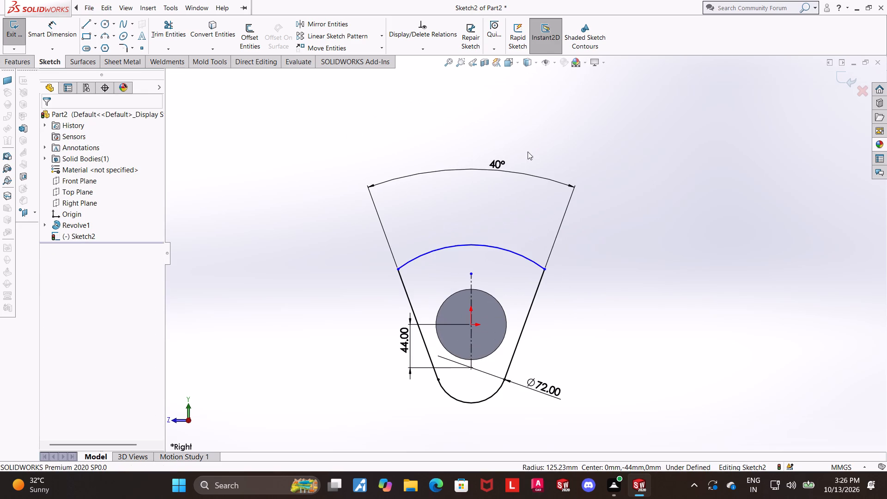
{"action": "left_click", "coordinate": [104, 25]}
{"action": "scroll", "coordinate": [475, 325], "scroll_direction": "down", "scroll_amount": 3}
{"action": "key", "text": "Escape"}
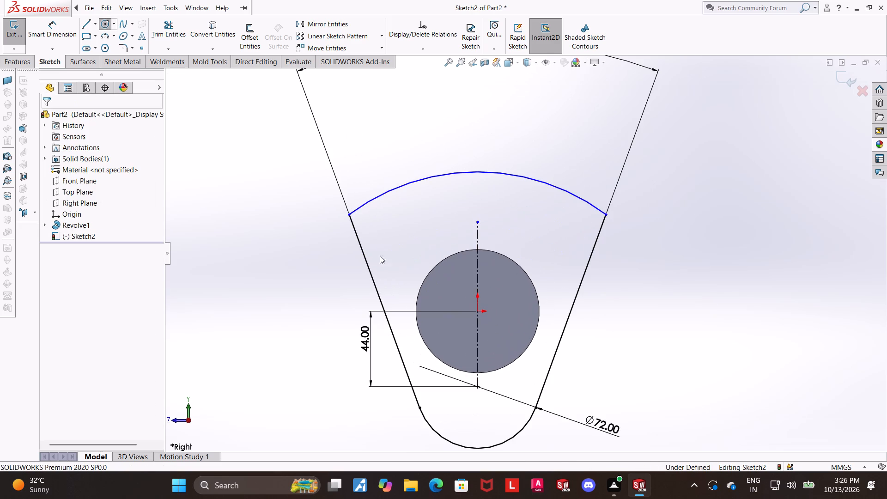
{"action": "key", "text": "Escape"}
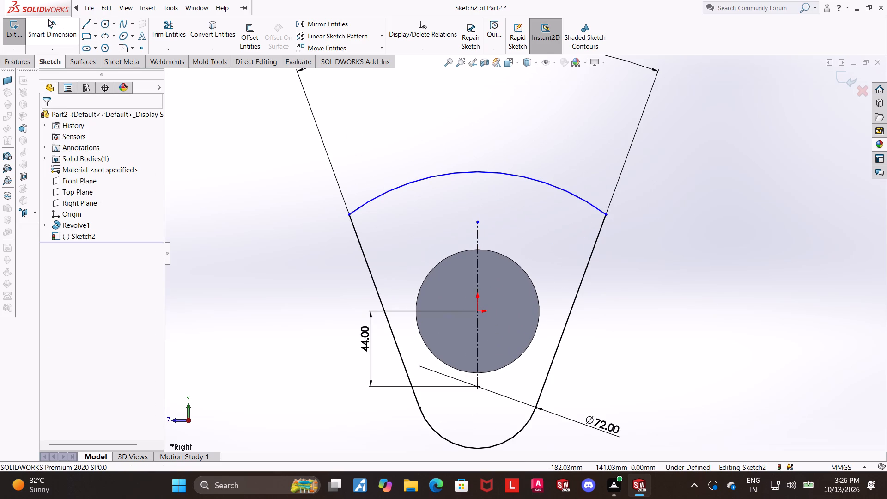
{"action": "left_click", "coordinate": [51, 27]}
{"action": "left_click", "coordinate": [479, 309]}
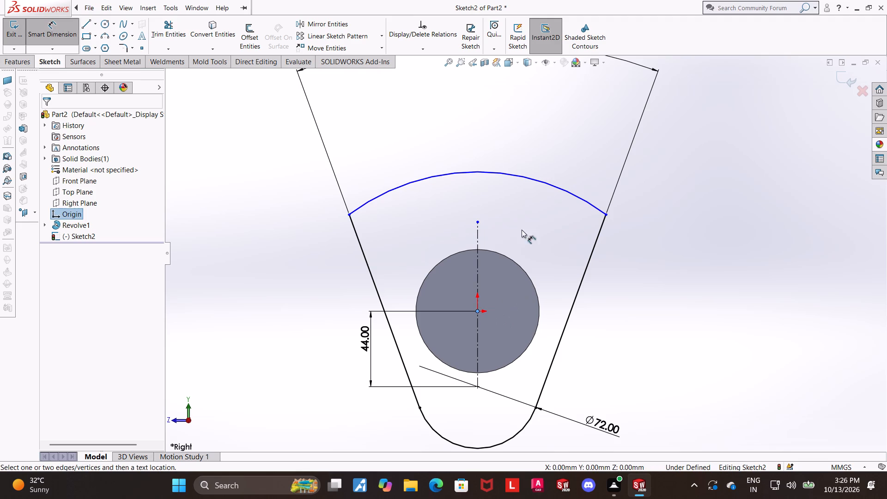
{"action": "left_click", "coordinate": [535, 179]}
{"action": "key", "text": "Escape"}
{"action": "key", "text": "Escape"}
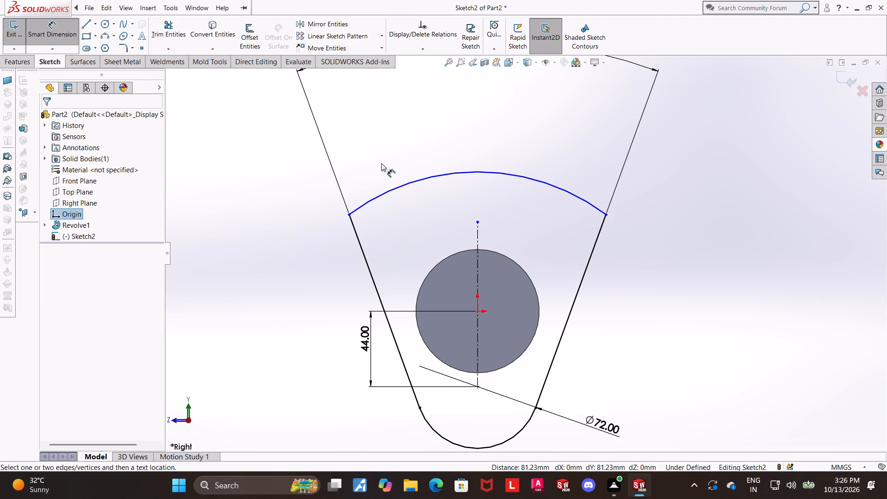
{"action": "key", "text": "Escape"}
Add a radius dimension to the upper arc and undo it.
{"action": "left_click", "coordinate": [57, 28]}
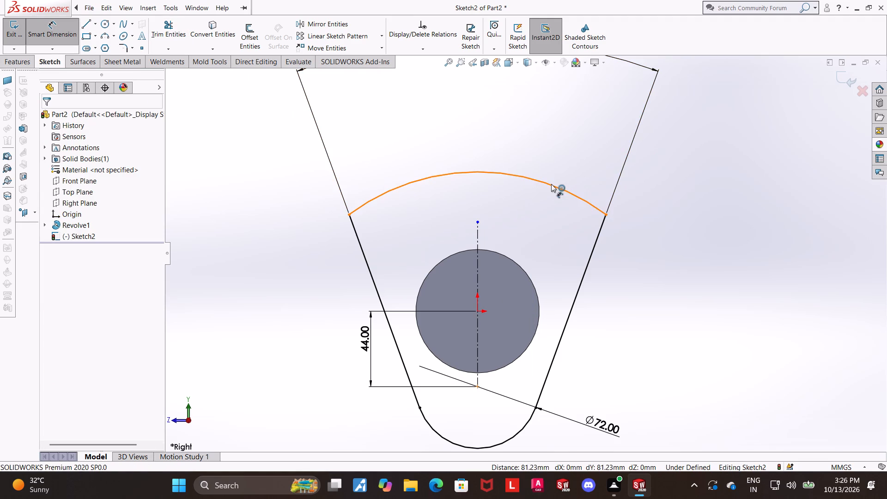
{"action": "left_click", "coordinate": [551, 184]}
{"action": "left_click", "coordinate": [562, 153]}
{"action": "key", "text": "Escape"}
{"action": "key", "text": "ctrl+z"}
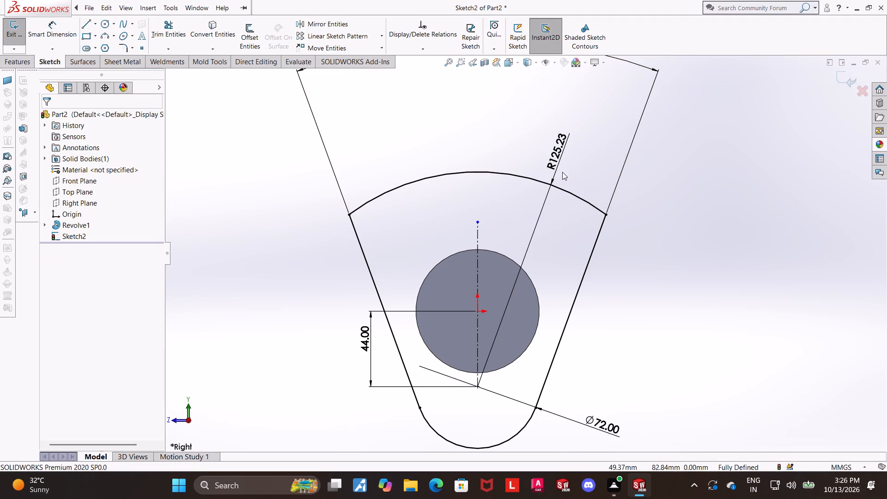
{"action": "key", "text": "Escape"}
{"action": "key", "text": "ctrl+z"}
Delete the upper arc joining the two side lines.
{"action": "left_click", "coordinate": [559, 190]}
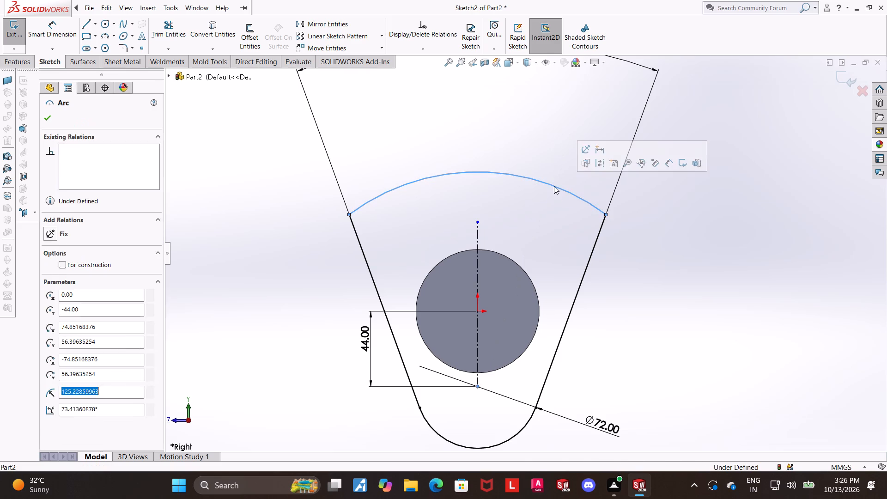
{"action": "key", "text": "Delete"}
{"action": "key", "text": "Escape"}
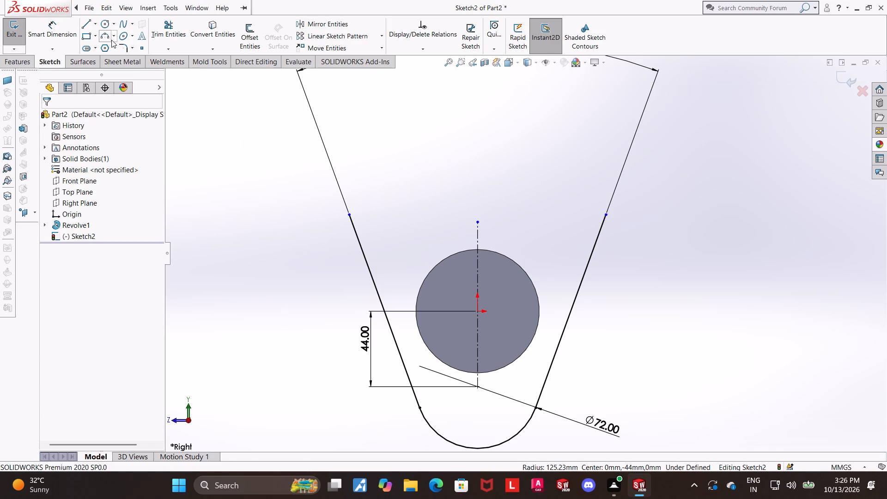
Draw a centerpoint arc about the origin joining the upper ends of the side lines, with a radius of about 94 mm.
{"action": "left_click", "coordinate": [112, 40]}
{"action": "left_click", "coordinate": [119, 47]}
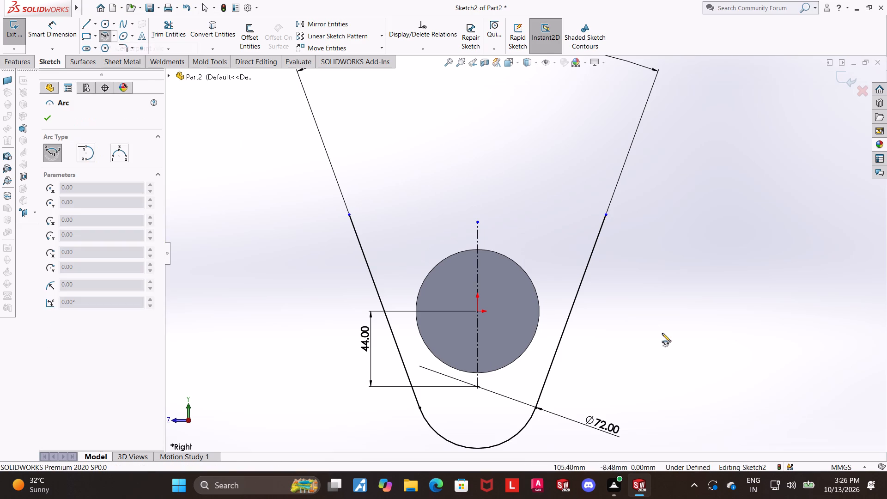
{"action": "left_click", "coordinate": [480, 313]}
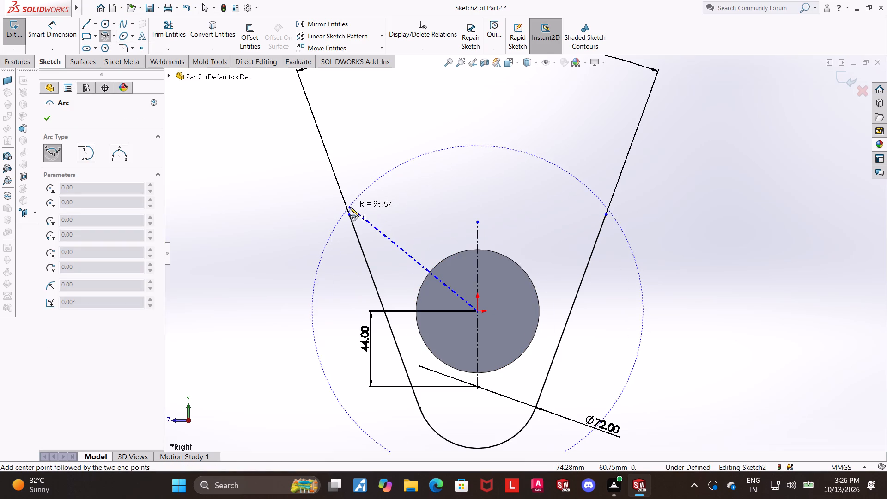
{"action": "left_click", "coordinate": [350, 213]}
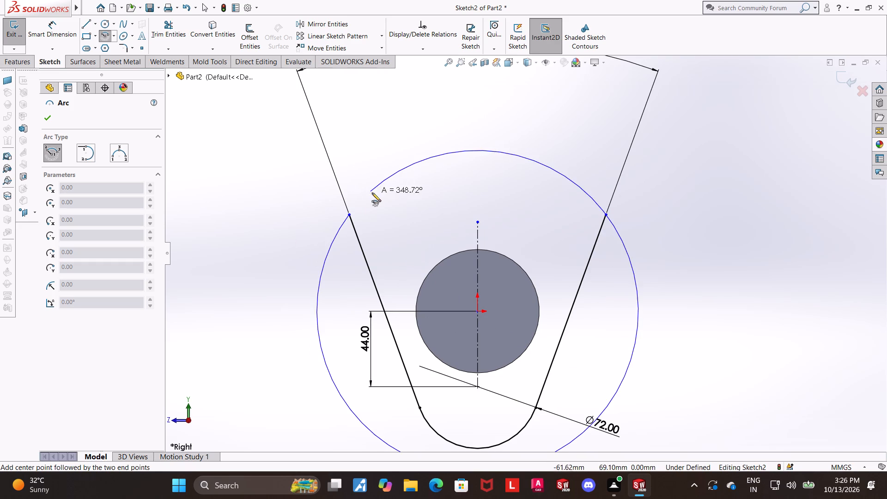
{"action": "left_click", "coordinate": [607, 216]}
{"action": "key", "text": "Escape"}
{"action": "key", "text": "Escape"}
{"action": "key", "text": "Escape"}
Dimension the new upper arc with a radius of 72 mm.
{"action": "left_click", "coordinate": [51, 35]}
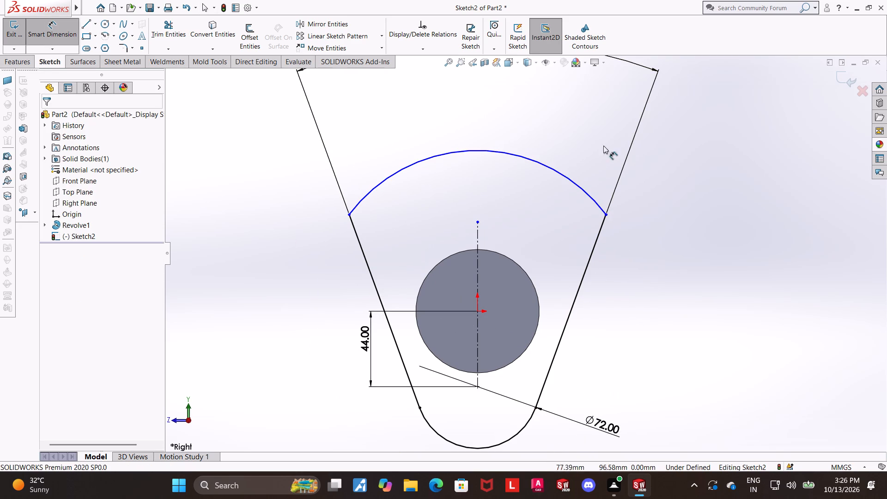
{"action": "left_click", "coordinate": [555, 169]}
{"action": "left_click", "coordinate": [563, 133]}
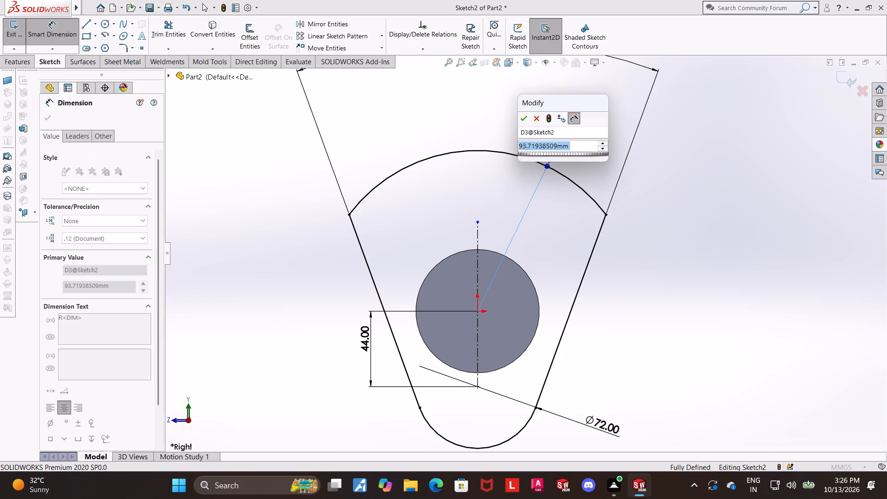
{"action": "type", "text": "72"}
{"action": "key", "text": "Return"}
{"action": "key", "text": "Escape"}
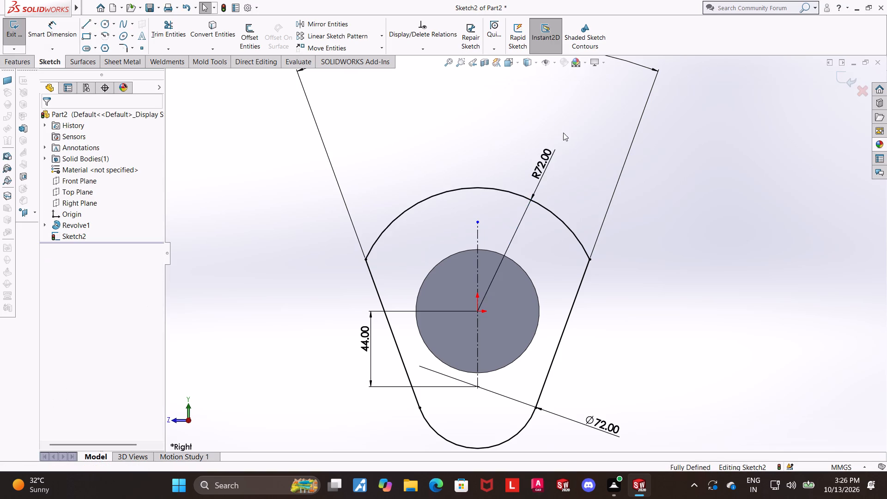
{"action": "scroll", "coordinate": [575, 236], "scroll_direction": "up", "scroll_amount": 1}
{"action": "scroll", "coordinate": [644, 270], "scroll_direction": "up", "scroll_amount": 1}
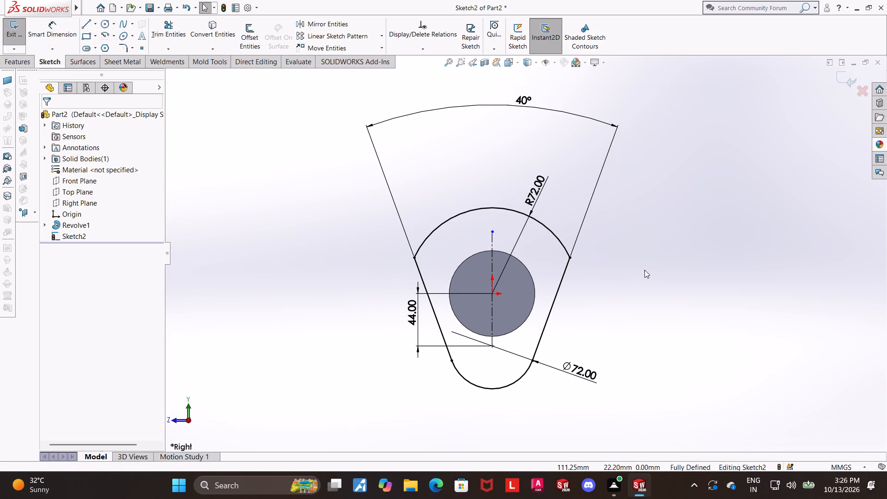
Delete the 72 mm diameter dimension from the lower arc.
{"action": "scroll", "coordinate": [660, 270], "scroll_direction": "up", "scroll_amount": 1}
{"action": "scroll", "coordinate": [592, 269], "scroll_direction": "down", "scroll_amount": 1}
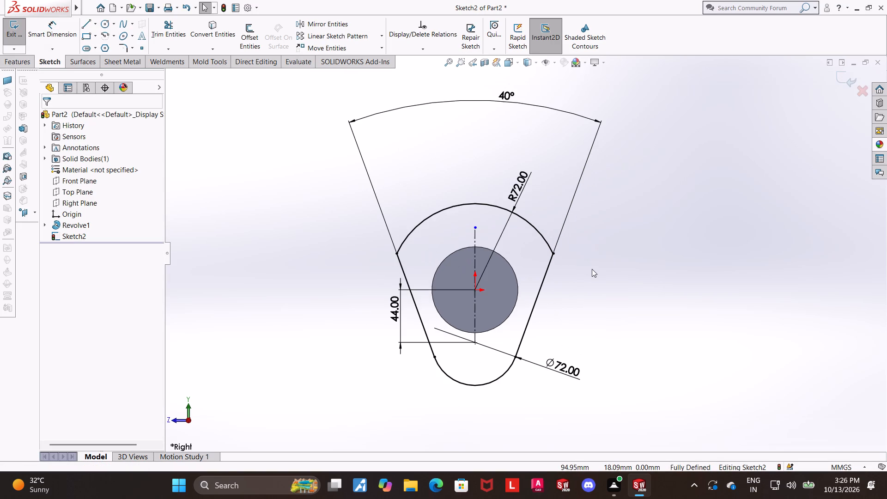
{"action": "scroll", "coordinate": [592, 269], "scroll_direction": "up", "scroll_amount": 1}
{"action": "scroll", "coordinate": [524, 300], "scroll_direction": "down", "scroll_amount": 1}
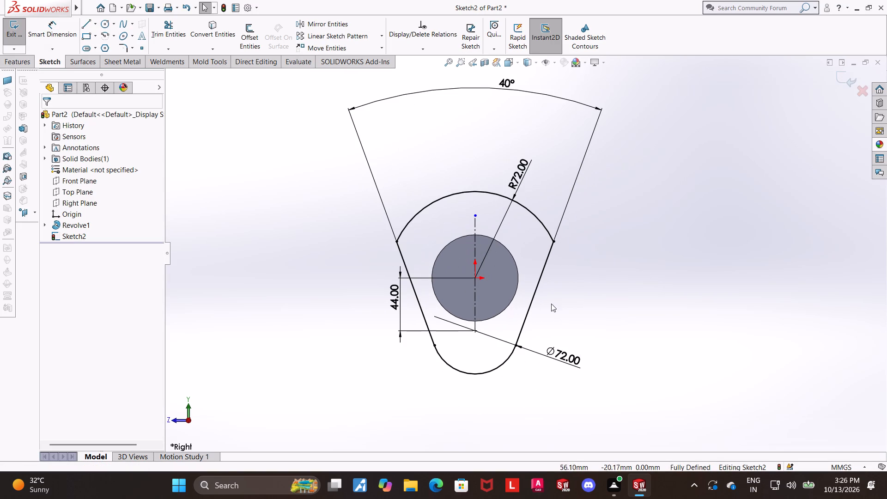
{"action": "scroll", "coordinate": [573, 371], "scroll_direction": "up", "scroll_amount": 1}
{"action": "key", "text": "Escape"}
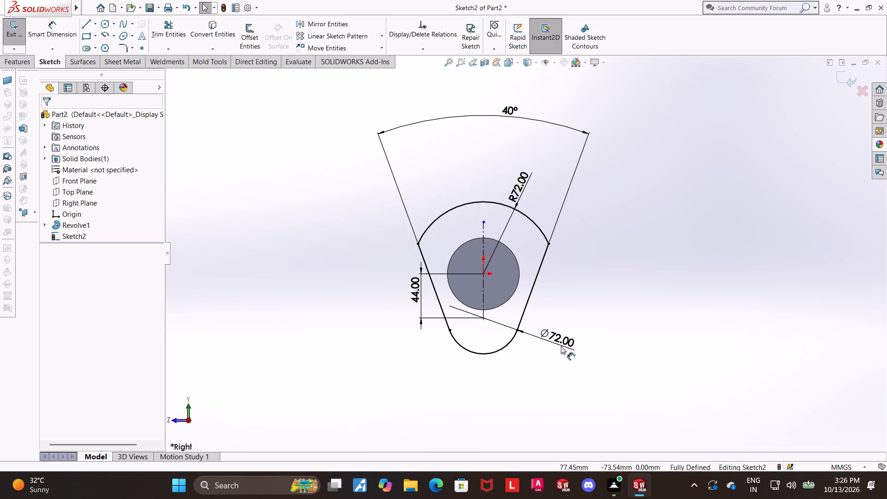
{"action": "scroll", "coordinate": [561, 346], "scroll_direction": "down", "scroll_amount": 1}
{"action": "right_click", "coordinate": [559, 340]}
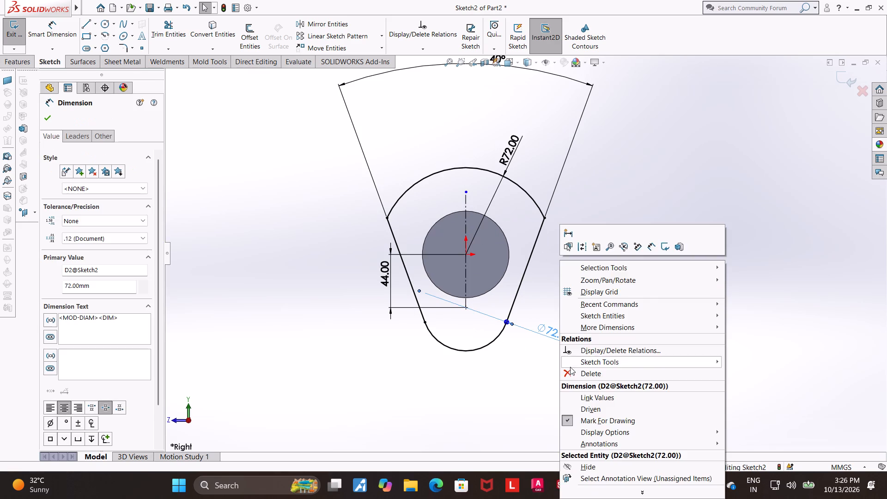
{"action": "left_click", "coordinate": [571, 374]}
{"action": "key", "text": "Escape"}
Dimension the lower arc with a radius of 36 mm.
{"action": "left_click", "coordinate": [67, 29]}
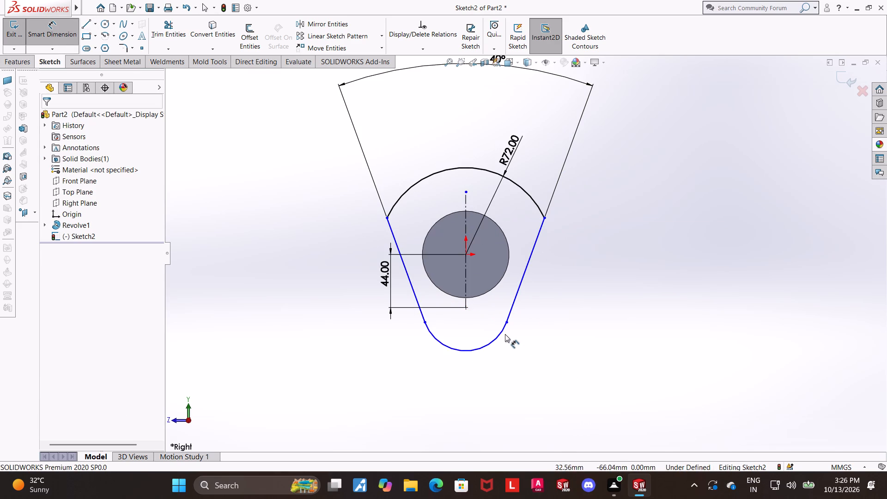
{"action": "left_click", "coordinate": [503, 333]}
{"action": "left_click", "coordinate": [527, 352]}
{"action": "left_click", "coordinate": [491, 339]}
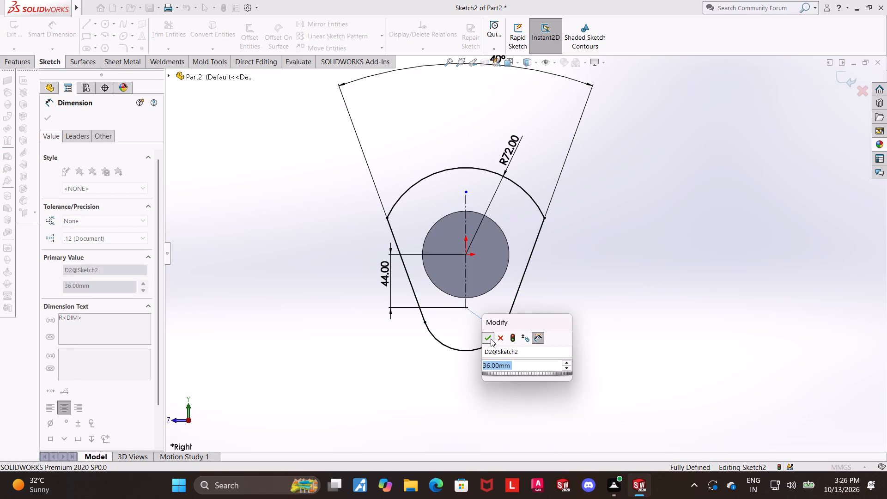
{"action": "scroll", "coordinate": [773, 299], "scroll_direction": "up", "scroll_amount": 1}
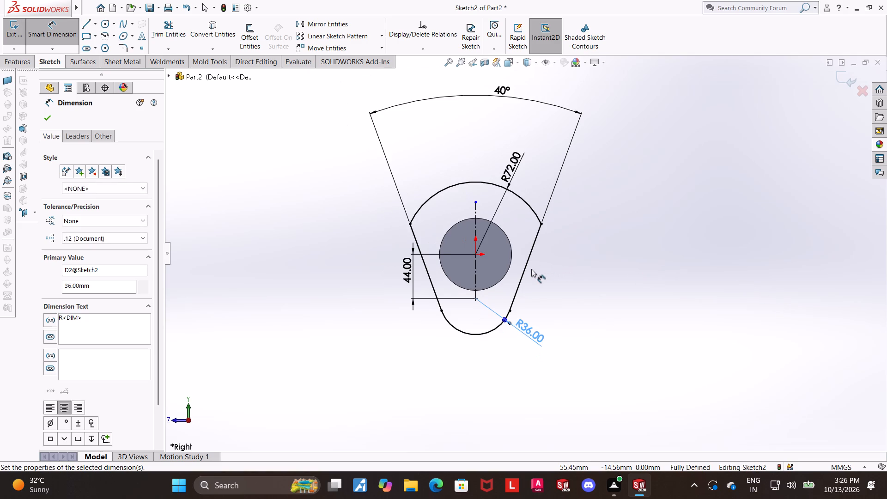
{"action": "scroll", "coordinate": [531, 269], "scroll_direction": "down", "scroll_amount": 1}
{"action": "scroll", "coordinate": [468, 228], "scroll_direction": "up", "scroll_amount": 1}
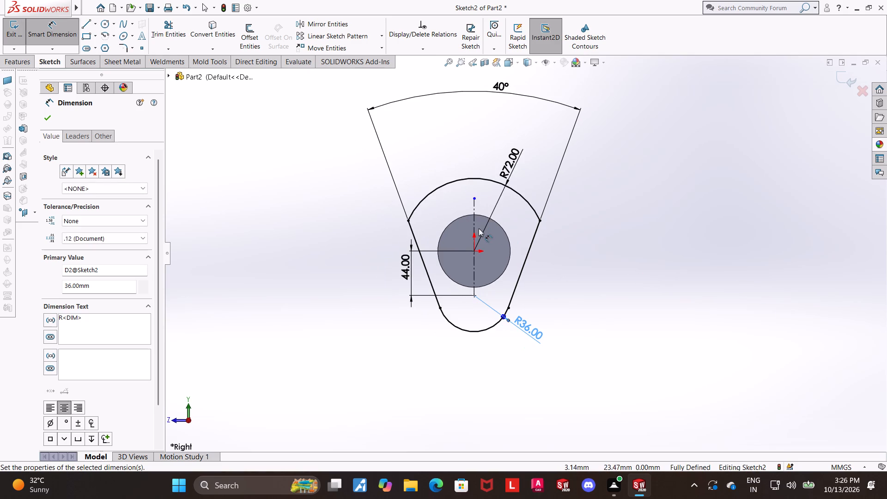
{"action": "scroll", "coordinate": [479, 228], "scroll_direction": "up", "scroll_amount": 1}
{"action": "scroll", "coordinate": [479, 223], "scroll_direction": "down", "scroll_amount": 2}
{"action": "scroll", "coordinate": [525, 229], "scroll_direction": "down", "scroll_amount": 1}
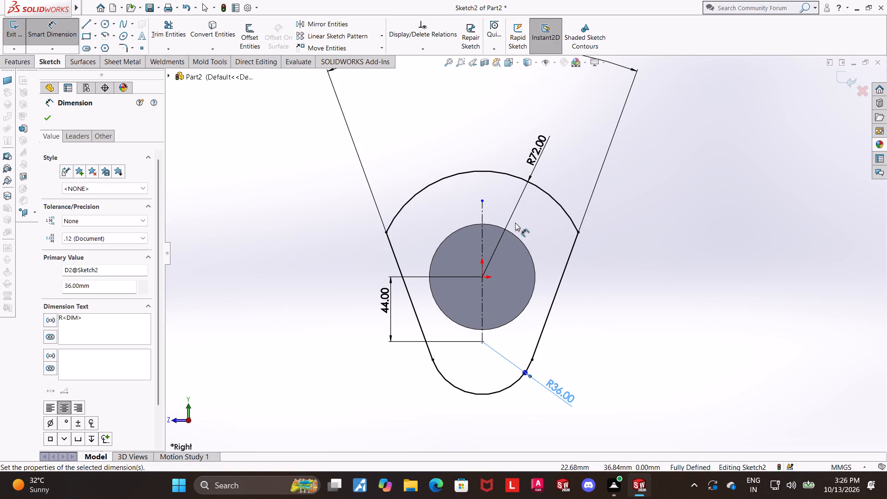
{"action": "key", "text": "Escape"}
{"action": "key", "text": "Escape"}
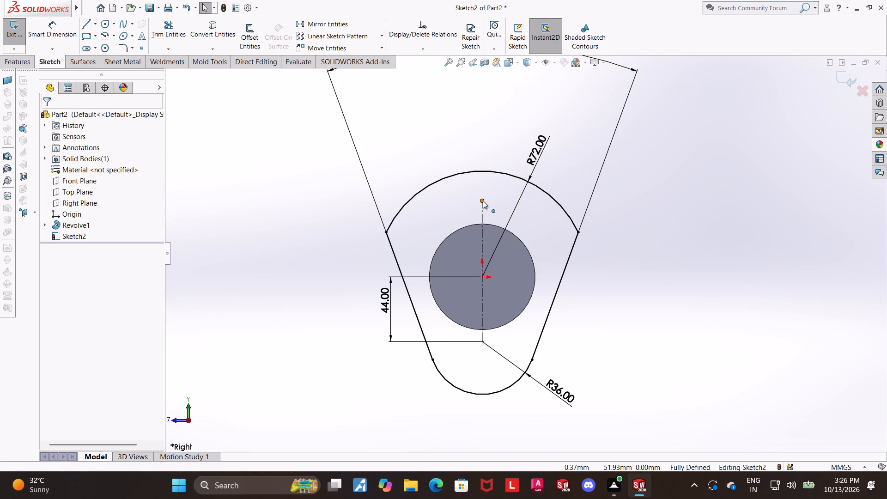
Draw a circle about 97 mm in diameter centred on the upper end of the vertical centerline.
{"action": "left_click", "coordinate": [483, 201]}
{"action": "key", "text": "Escape"}
{"action": "key", "text": "Escape"}
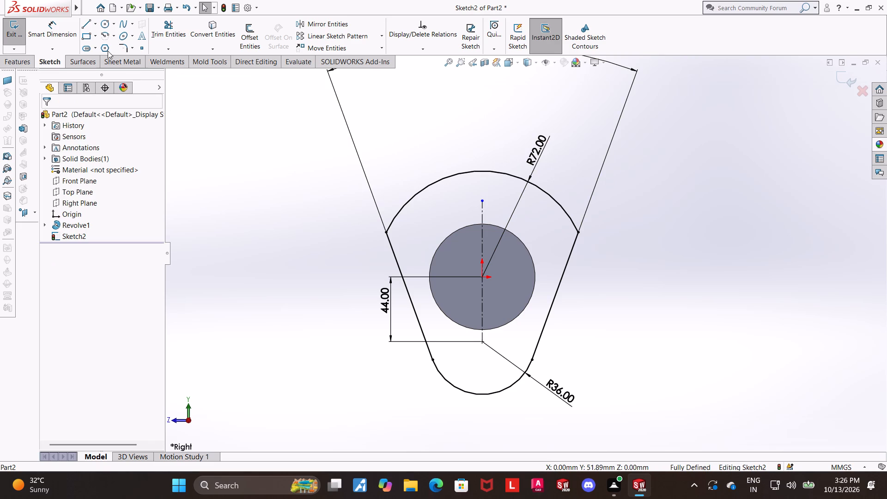
{"action": "left_click", "coordinate": [104, 25]}
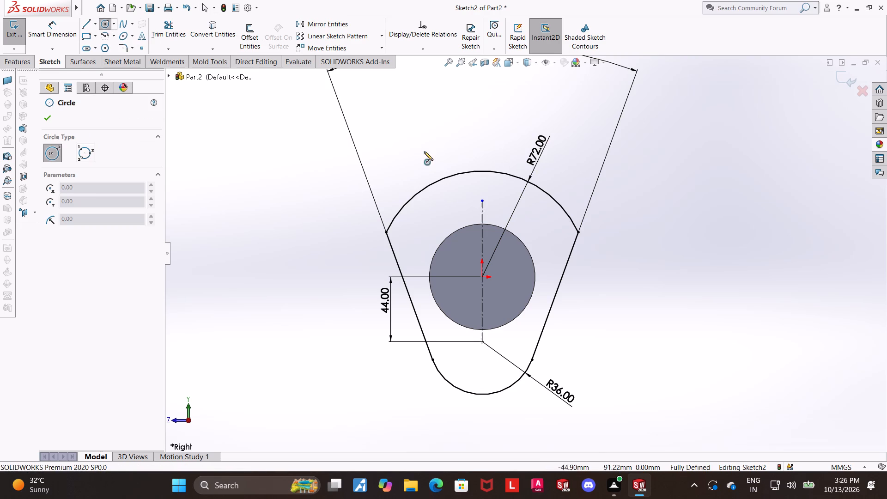
{"action": "left_click", "coordinate": [482, 202]}
{"action": "left_click", "coordinate": [492, 130]}
{"action": "key", "text": "Escape"}
{"action": "key", "text": "Escape"}
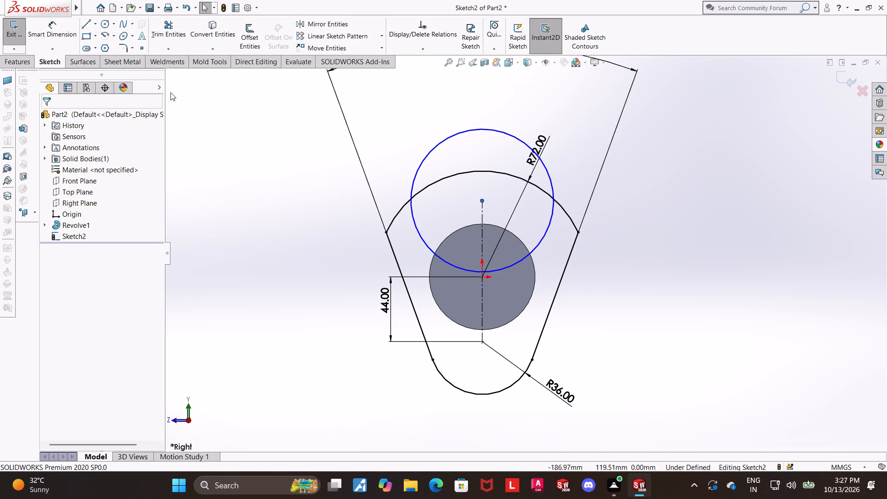
Dimension the vertical distance from the upper circle's centre to the origin as 44 mm.
{"action": "left_click", "coordinate": [64, 31]}
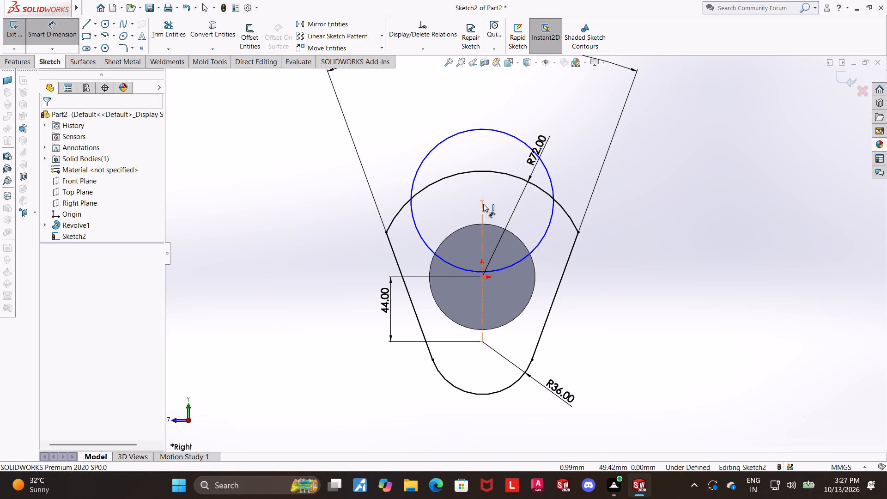
{"action": "left_click", "coordinate": [483, 200]}
{"action": "left_click", "coordinate": [481, 278]}
{"action": "left_click", "coordinate": [268, 232]}
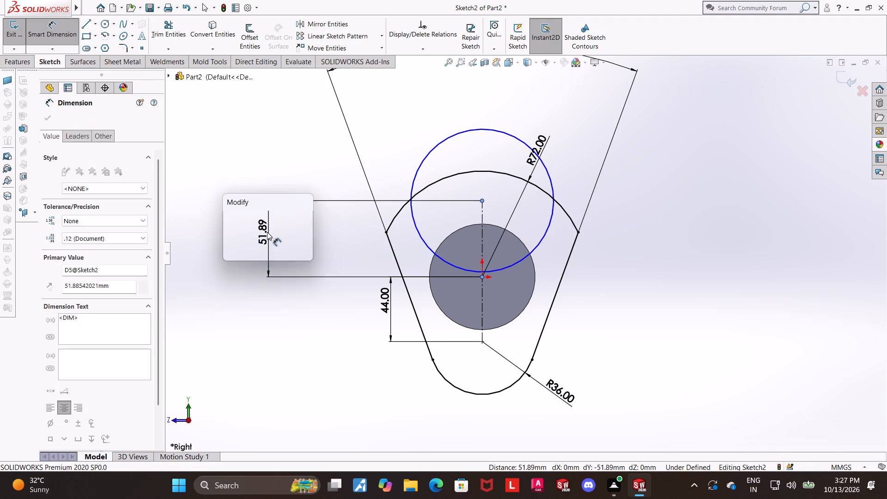
{"action": "type", "text": "44"}
{"action": "key", "text": "Return"}
{"action": "key", "text": "Escape"}
{"action": "key", "text": "Escape"}
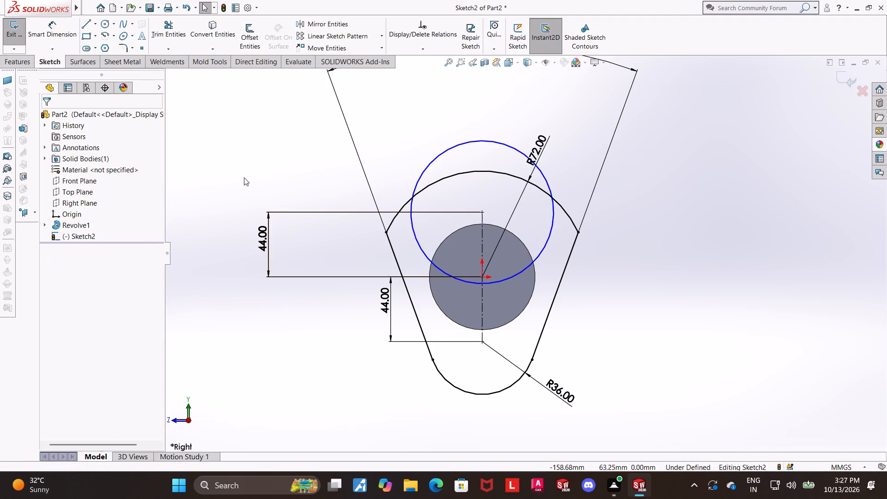
Dimension the upper circle with a diameter of 72 mm.
{"action": "left_click", "coordinate": [54, 35]}
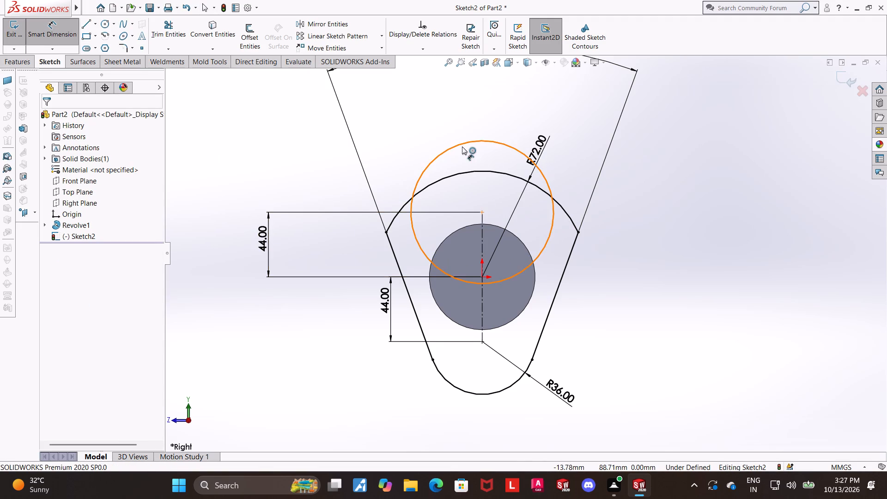
{"action": "left_click", "coordinate": [462, 146]}
{"action": "left_click", "coordinate": [461, 119]}
{"action": "type", "text": "36"}
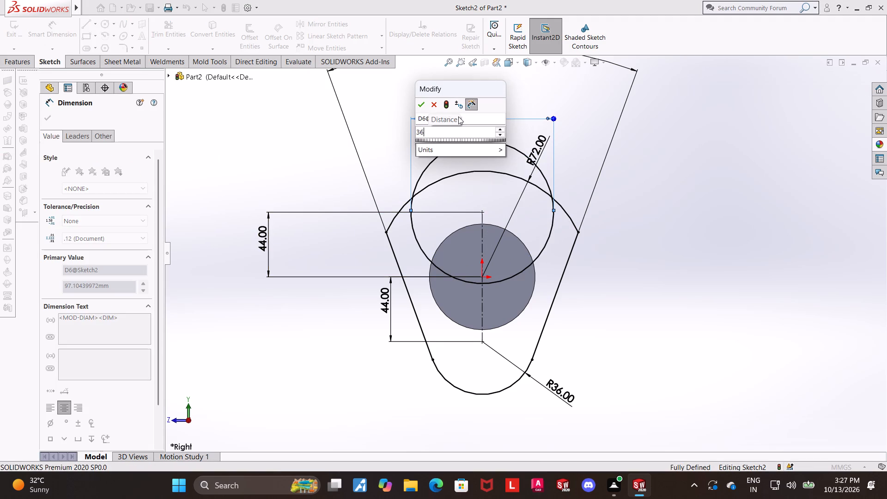
{"action": "type", "text": "*2"}
{"action": "key", "text": "Return"}
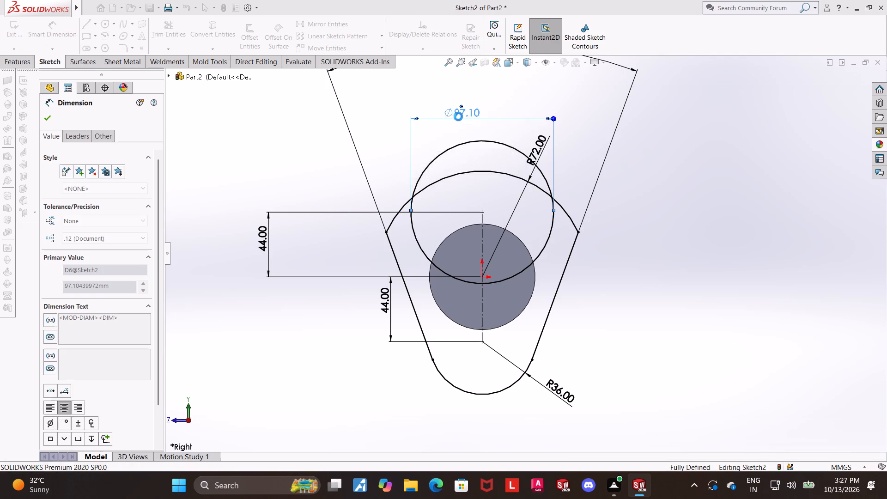
{"action": "key", "text": "Escape"}
Convert the upper 72 mm circle to construction geometry.
{"action": "scroll", "coordinate": [650, 269], "scroll_direction": "up", "scroll_amount": 1}
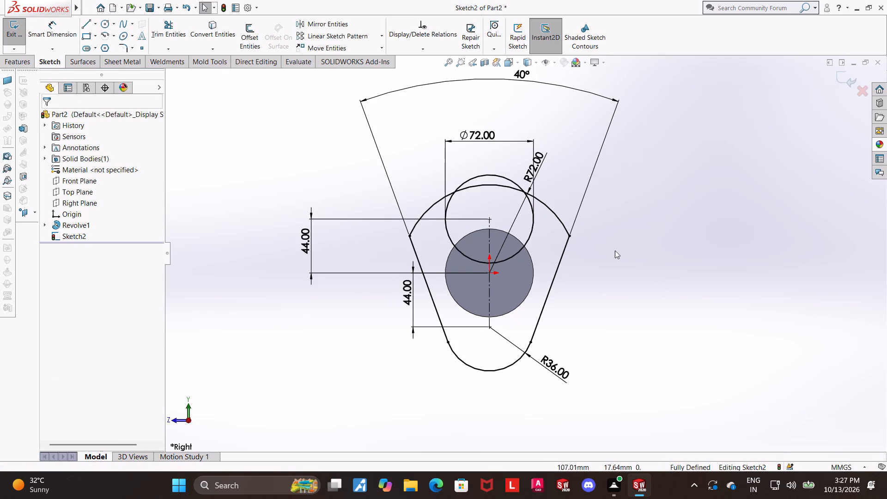
{"action": "scroll", "coordinate": [595, 249], "scroll_direction": "down", "scroll_amount": 1}
{"action": "left_click", "coordinate": [512, 231]}
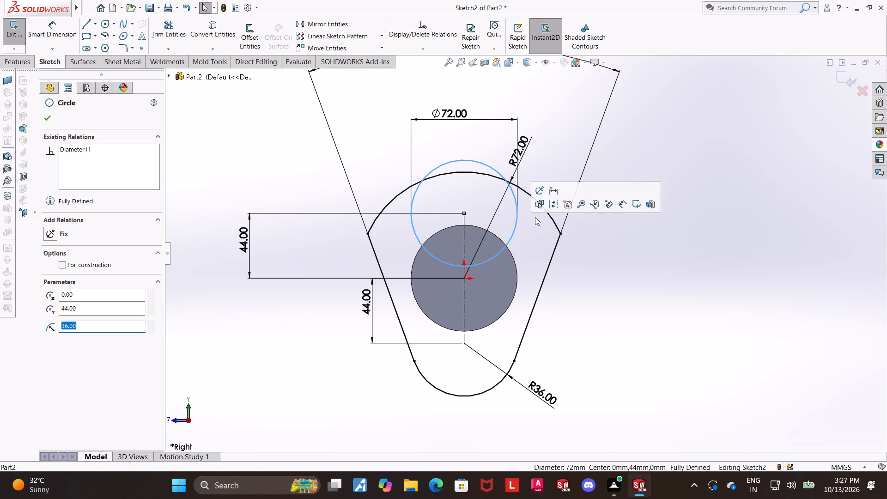
{"action": "left_click", "coordinate": [553, 203]}
{"action": "scroll", "coordinate": [682, 338], "scroll_direction": "up", "scroll_amount": 2}
{"action": "scroll", "coordinate": [612, 269], "scroll_direction": "down", "scroll_amount": 1}
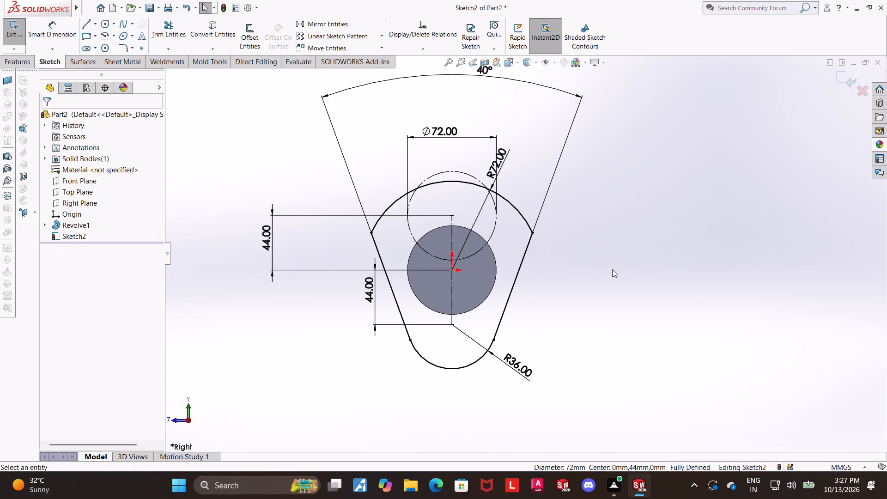
{"action": "scroll", "coordinate": [506, 283], "scroll_direction": "down", "scroll_amount": 1}
{"action": "key", "text": "Escape"}
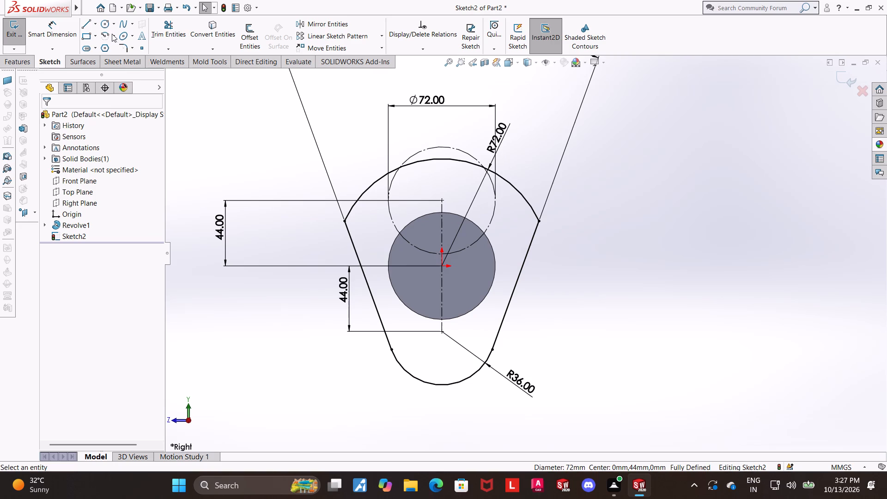
Draw a 72 mm diameter construction circle centred on the lower arc's centre, coinciding with the arc.
{"action": "left_click", "coordinate": [105, 24]}
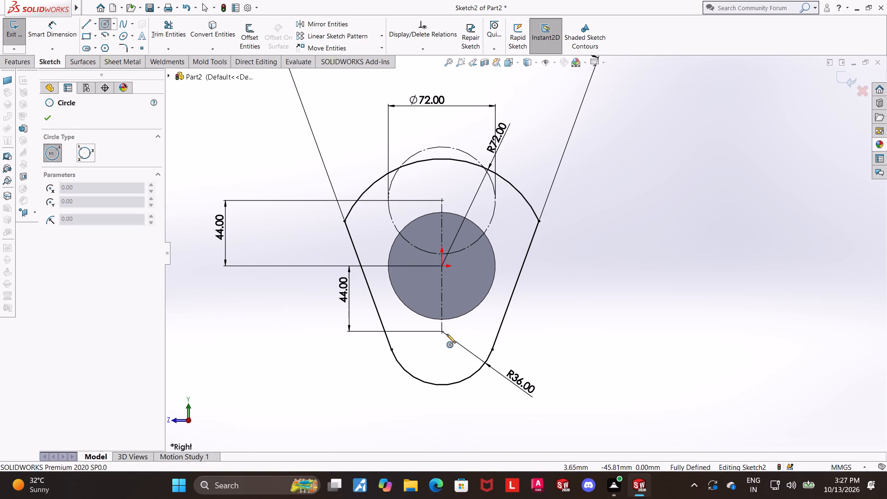
{"action": "left_click", "coordinate": [443, 333]}
{"action": "left_click", "coordinate": [484, 363]}
{"action": "key", "text": "Escape"}
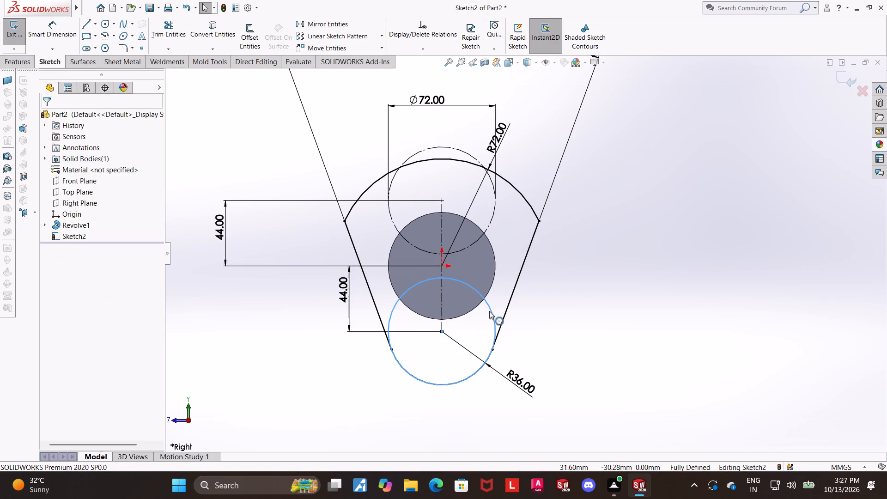
{"action": "left_click", "coordinate": [489, 311]}
{"action": "left_click", "coordinate": [529, 285]}
{"action": "key", "text": "Escape"}
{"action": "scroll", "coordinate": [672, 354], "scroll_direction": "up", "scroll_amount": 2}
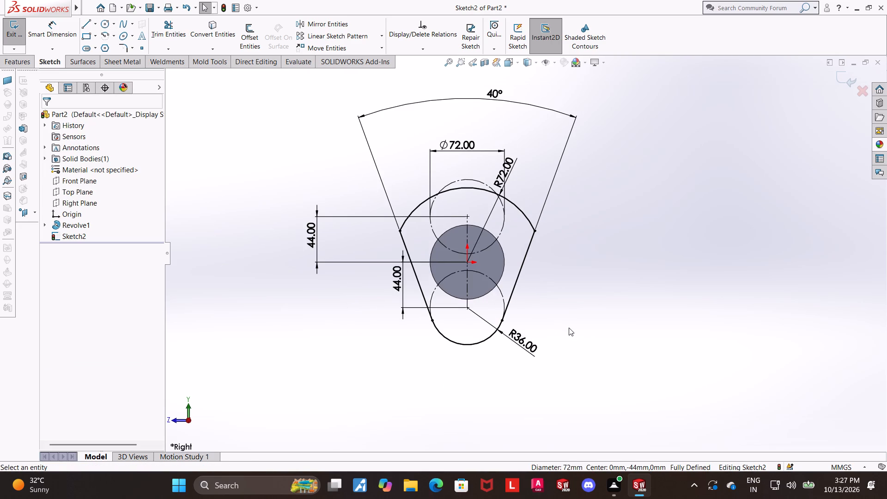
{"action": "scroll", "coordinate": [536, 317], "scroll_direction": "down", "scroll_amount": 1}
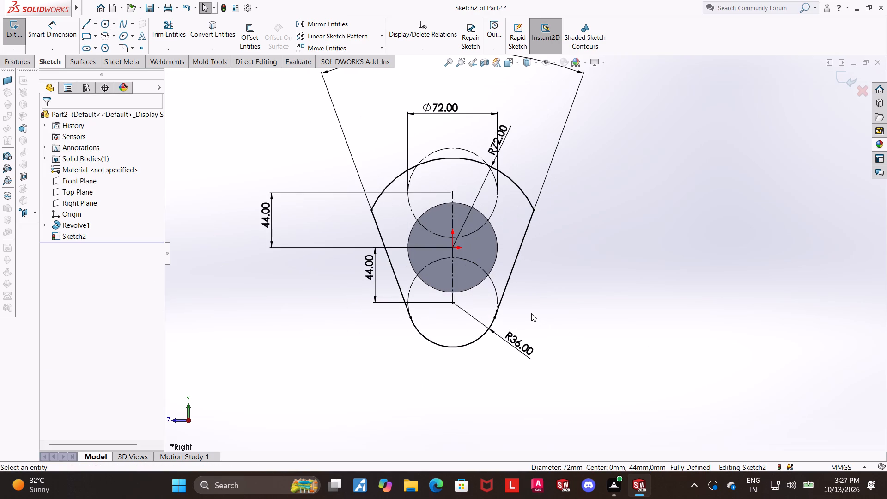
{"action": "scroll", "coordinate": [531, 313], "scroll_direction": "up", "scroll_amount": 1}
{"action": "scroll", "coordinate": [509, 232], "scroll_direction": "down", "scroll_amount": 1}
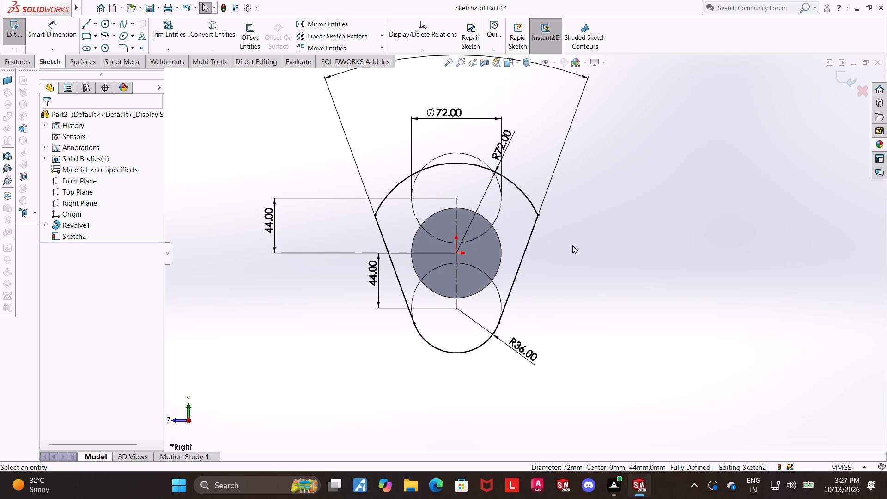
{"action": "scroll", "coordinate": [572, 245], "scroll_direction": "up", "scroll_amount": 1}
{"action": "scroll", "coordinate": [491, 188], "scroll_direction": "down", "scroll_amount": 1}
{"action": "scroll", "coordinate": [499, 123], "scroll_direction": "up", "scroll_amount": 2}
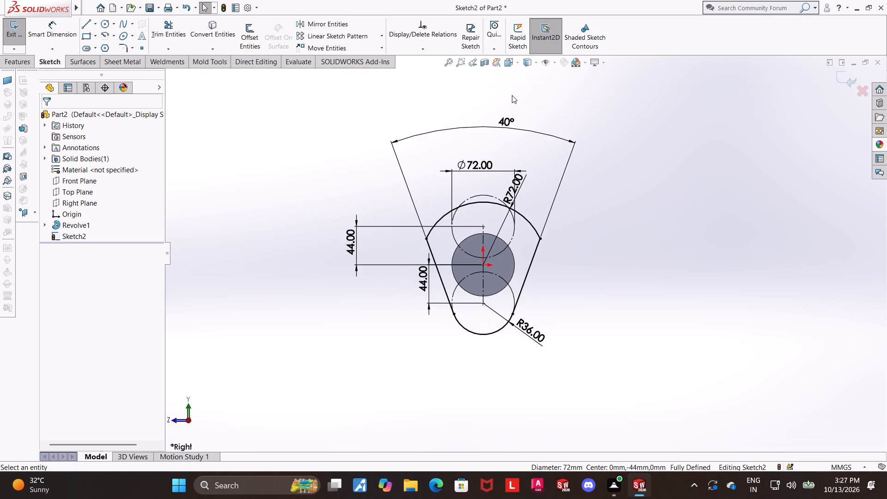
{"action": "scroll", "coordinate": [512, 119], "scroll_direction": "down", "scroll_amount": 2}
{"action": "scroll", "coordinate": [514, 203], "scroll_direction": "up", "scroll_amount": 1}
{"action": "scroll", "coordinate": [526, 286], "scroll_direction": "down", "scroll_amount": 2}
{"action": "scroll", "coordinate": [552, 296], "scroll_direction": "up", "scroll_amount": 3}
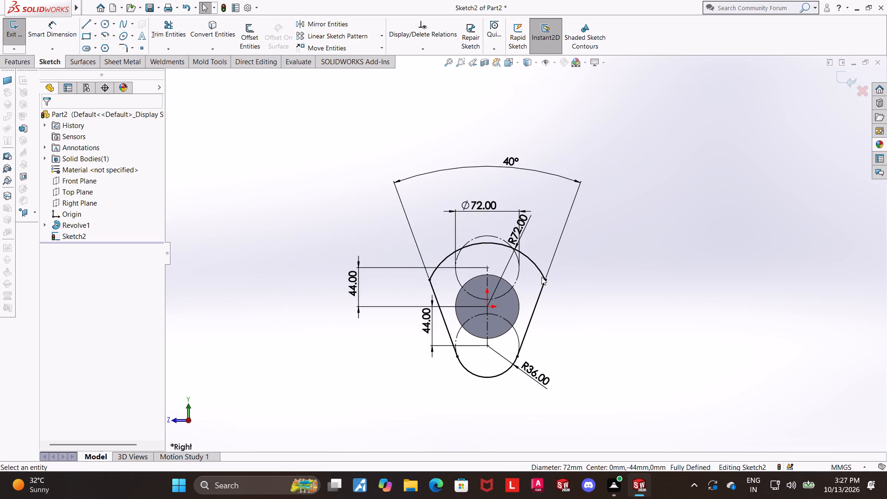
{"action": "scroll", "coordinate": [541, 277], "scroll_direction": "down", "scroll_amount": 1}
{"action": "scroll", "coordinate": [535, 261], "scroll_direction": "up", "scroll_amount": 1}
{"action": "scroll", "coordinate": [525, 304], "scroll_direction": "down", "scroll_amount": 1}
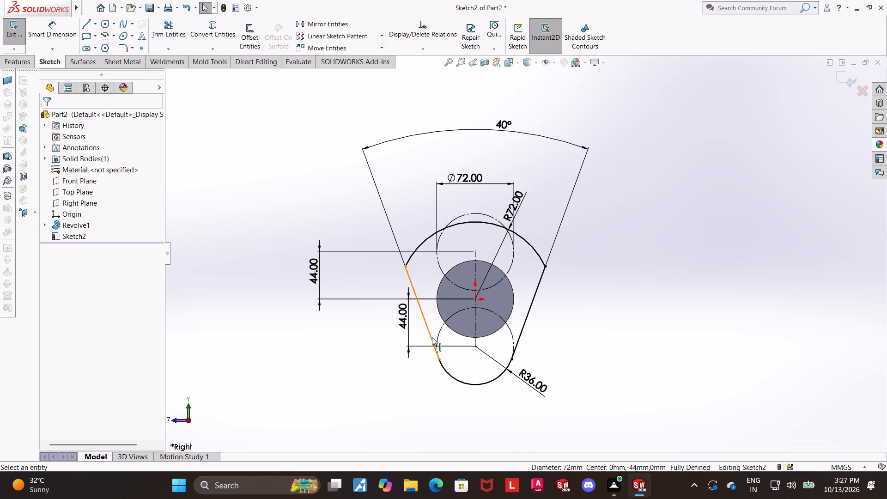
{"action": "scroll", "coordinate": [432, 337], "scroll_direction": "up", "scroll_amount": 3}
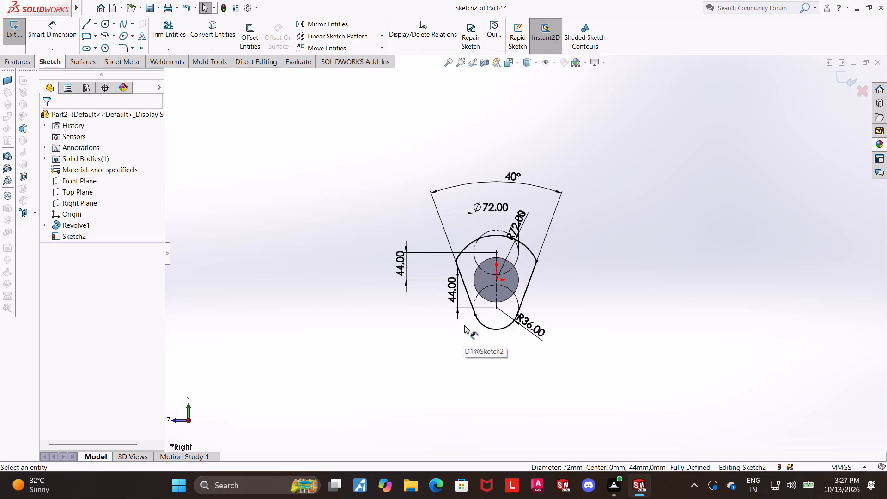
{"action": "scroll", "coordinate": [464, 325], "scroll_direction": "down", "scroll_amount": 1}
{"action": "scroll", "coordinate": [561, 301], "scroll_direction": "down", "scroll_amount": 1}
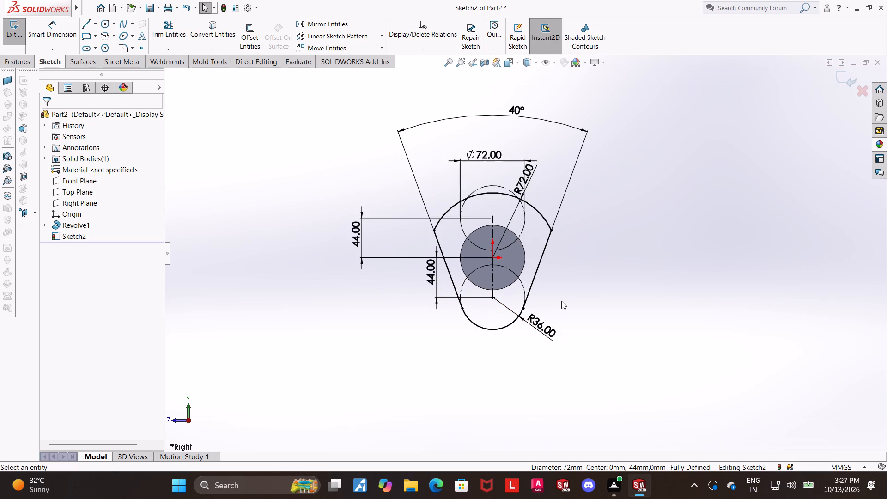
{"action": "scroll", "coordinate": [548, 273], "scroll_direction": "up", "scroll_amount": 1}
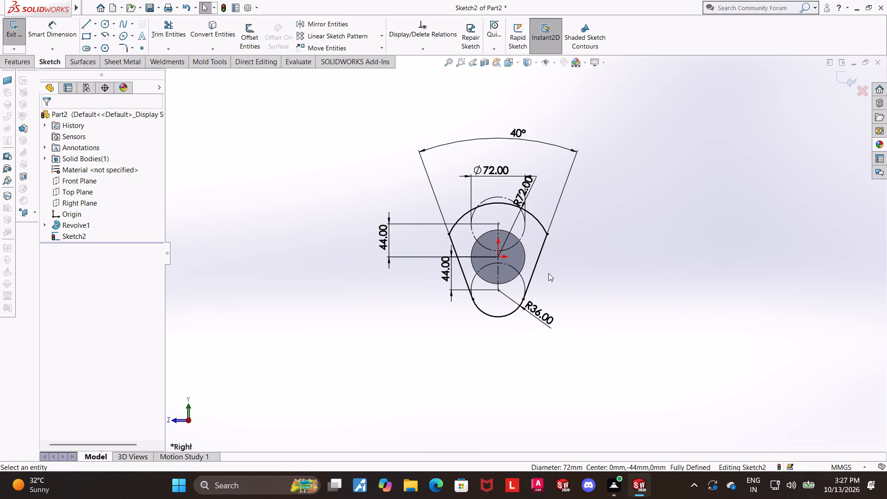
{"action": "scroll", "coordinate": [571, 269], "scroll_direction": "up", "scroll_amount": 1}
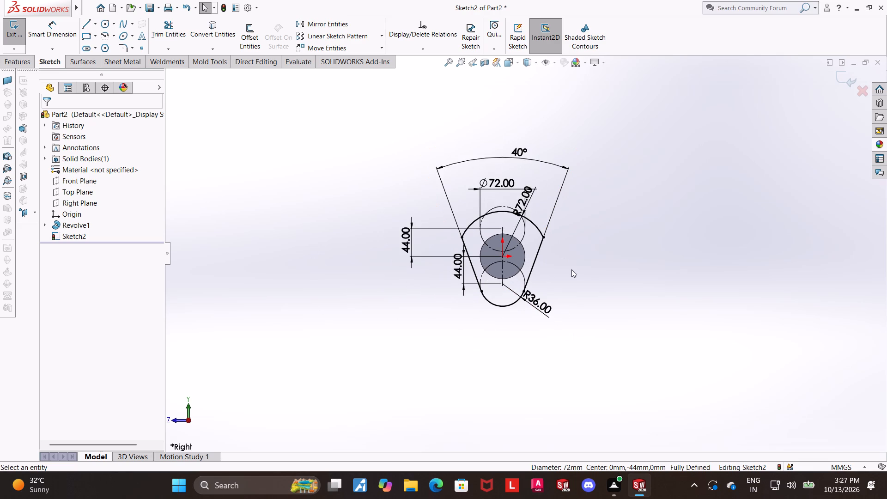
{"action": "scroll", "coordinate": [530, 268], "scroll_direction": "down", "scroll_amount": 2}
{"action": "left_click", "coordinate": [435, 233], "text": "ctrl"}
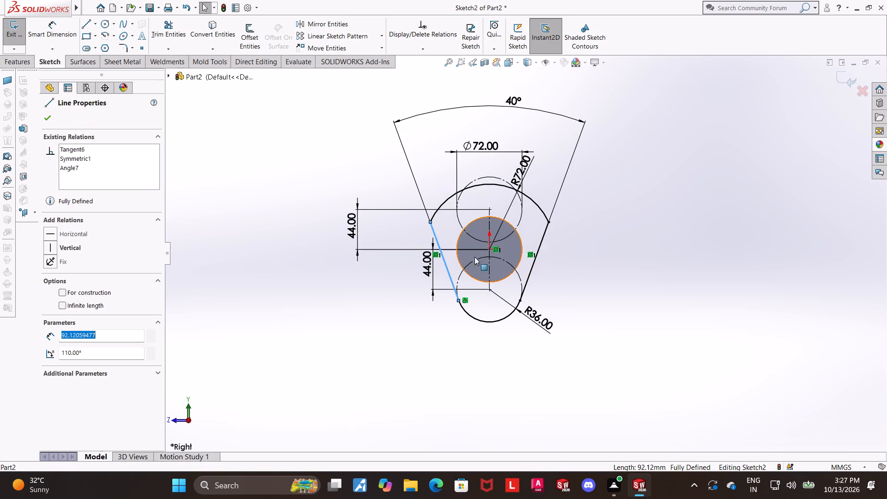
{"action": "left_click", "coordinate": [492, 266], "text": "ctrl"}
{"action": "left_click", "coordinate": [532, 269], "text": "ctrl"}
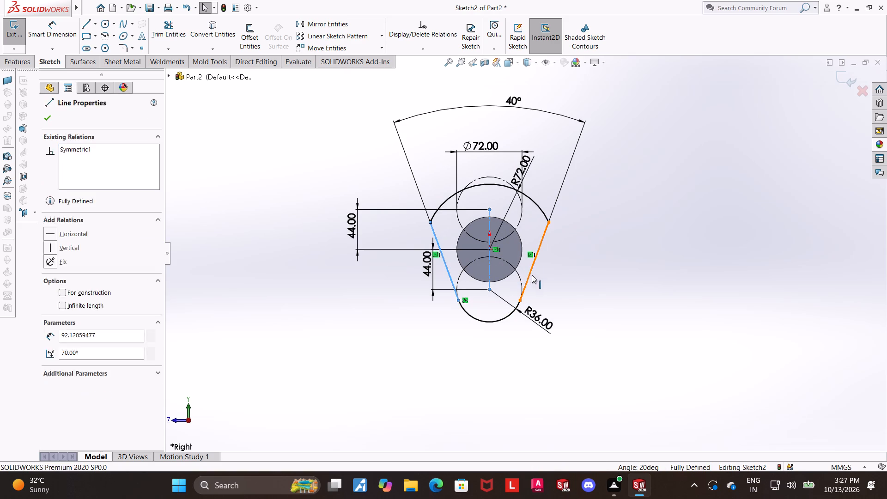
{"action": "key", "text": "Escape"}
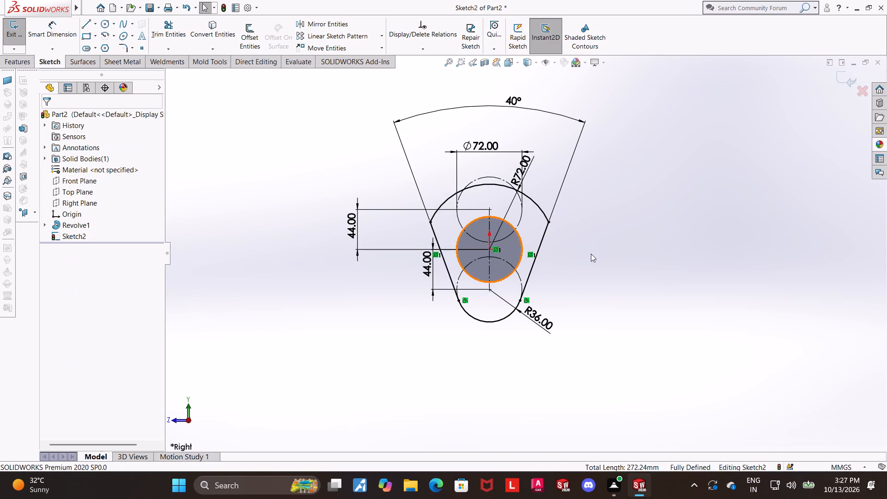
Exit the completed flange profile sketch.
{"action": "scroll", "coordinate": [591, 254], "scroll_direction": "up", "scroll_amount": 1}
{"action": "scroll", "coordinate": [546, 262], "scroll_direction": "down", "scroll_amount": 1}
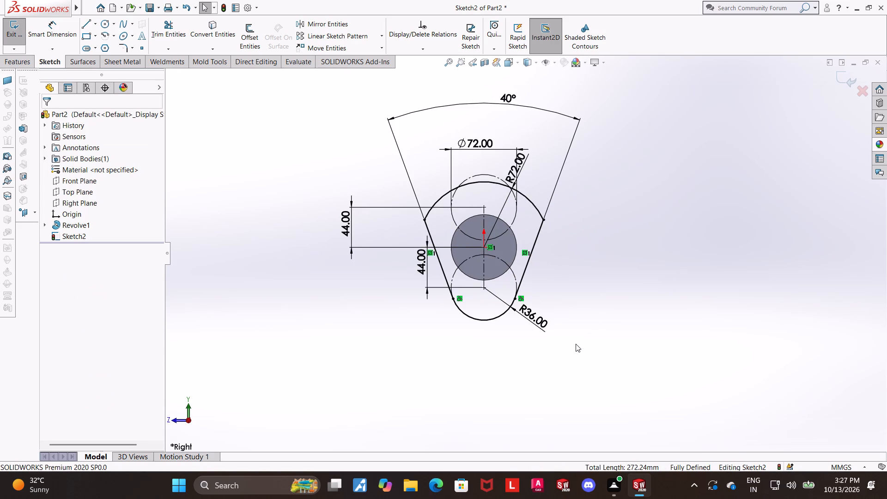
{"action": "scroll", "coordinate": [576, 344], "scroll_direction": "up", "scroll_amount": 1}
{"action": "middle_click_drag", "start_coordinate": [636, 207], "coordinate": [680, 224]}
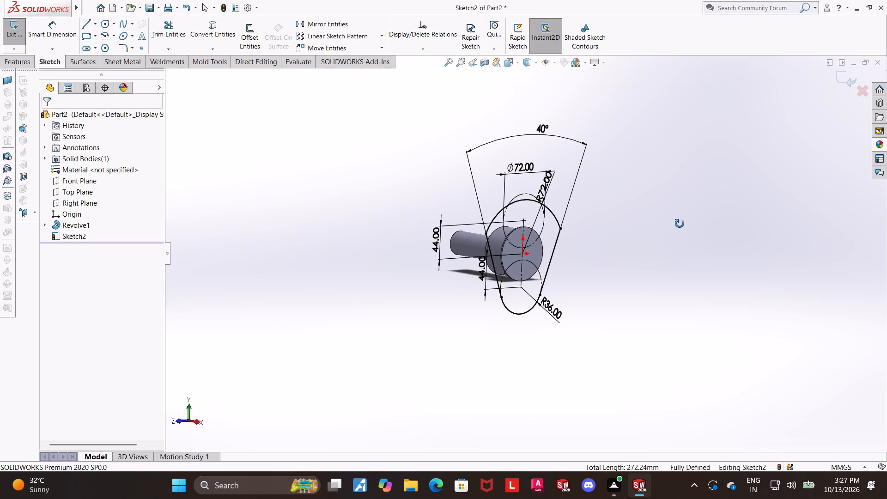
{"action": "middle_click_drag", "start_coordinate": [680, 224], "coordinate": [690, 232]}
{"action": "scroll", "coordinate": [690, 232], "scroll_direction": "up", "scroll_amount": 2}
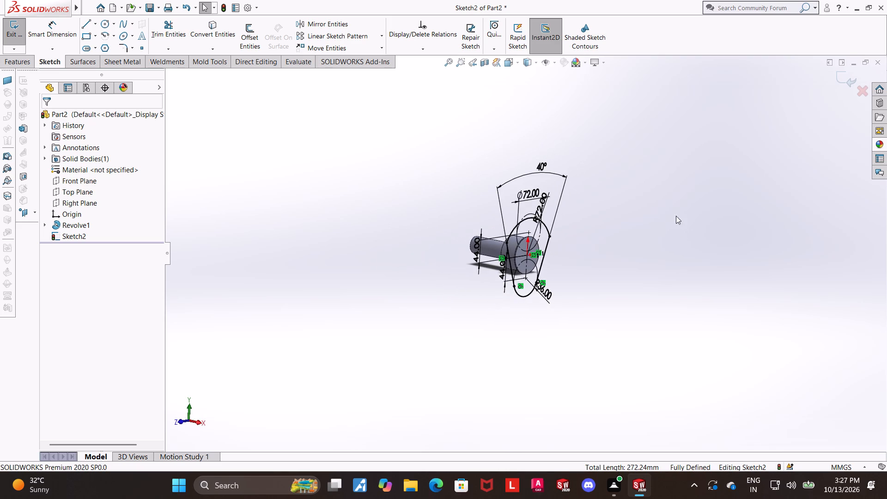
{"action": "scroll", "coordinate": [665, 193], "scroll_direction": "down", "scroll_amount": 1}
{"action": "left_click", "coordinate": [853, 73]}
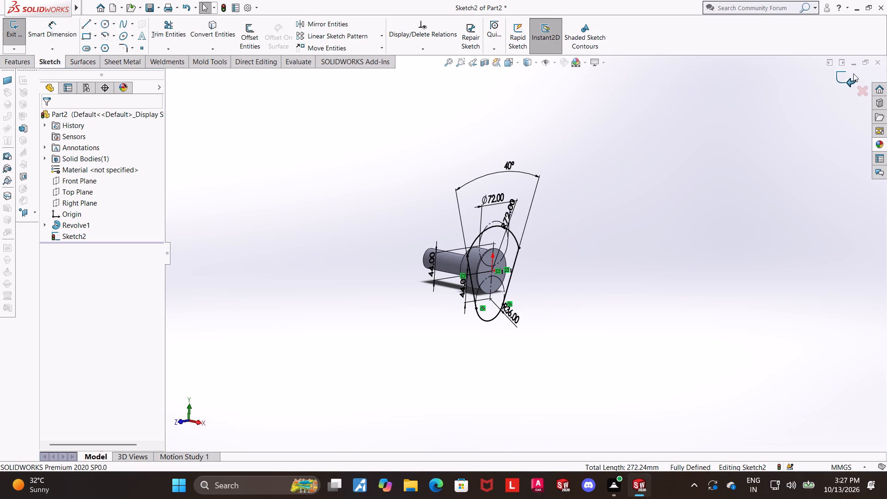
Extrude the flange profile sketch as a 15 mm blind boss, away from the shaft and merged with the revolved body.
{"action": "scroll", "coordinate": [687, 140], "scroll_direction": "up", "scroll_amount": 1}
{"action": "scroll", "coordinate": [657, 161], "scroll_direction": "down", "scroll_amount": 1}
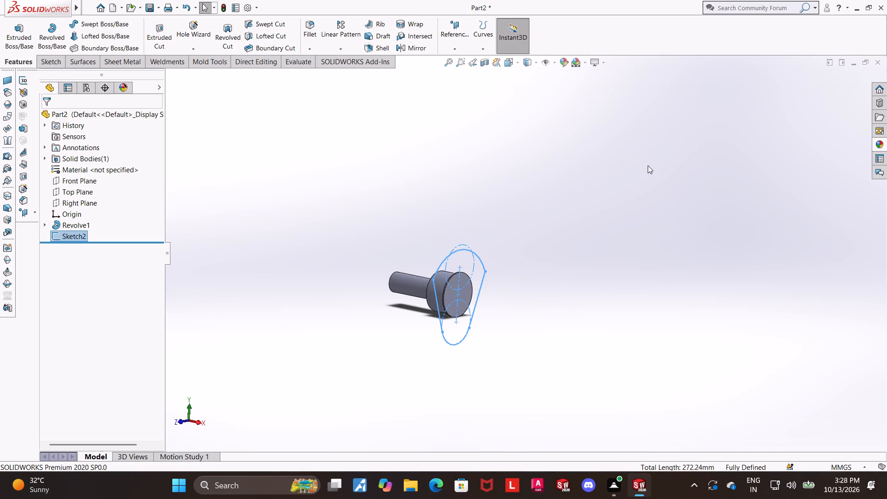
{"action": "scroll", "coordinate": [631, 166], "scroll_direction": "up", "scroll_amount": 1}
{"action": "scroll", "coordinate": [631, 166], "scroll_direction": "down", "scroll_amount": 1}
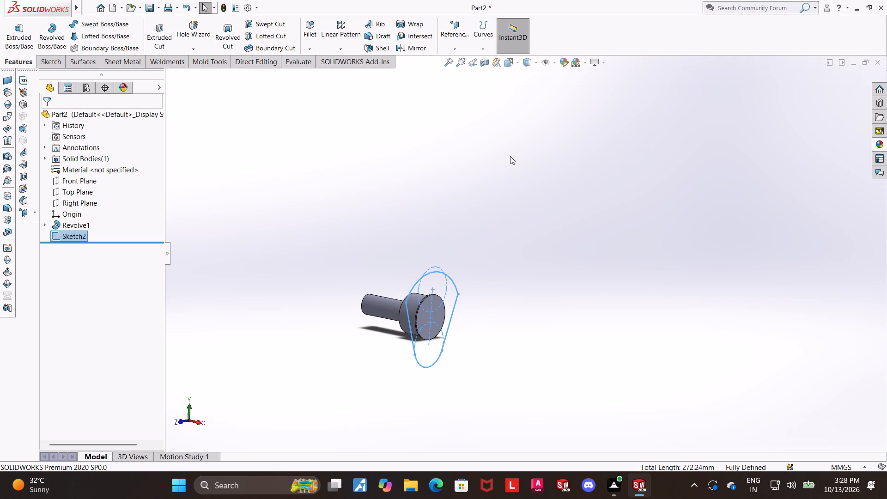
{"action": "left_click", "coordinate": [23, 31]}
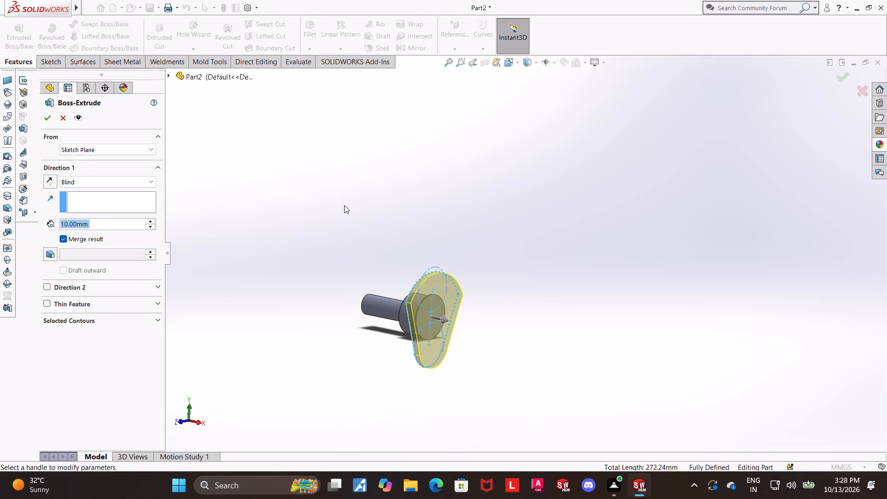
{"action": "key", "text": "1"}
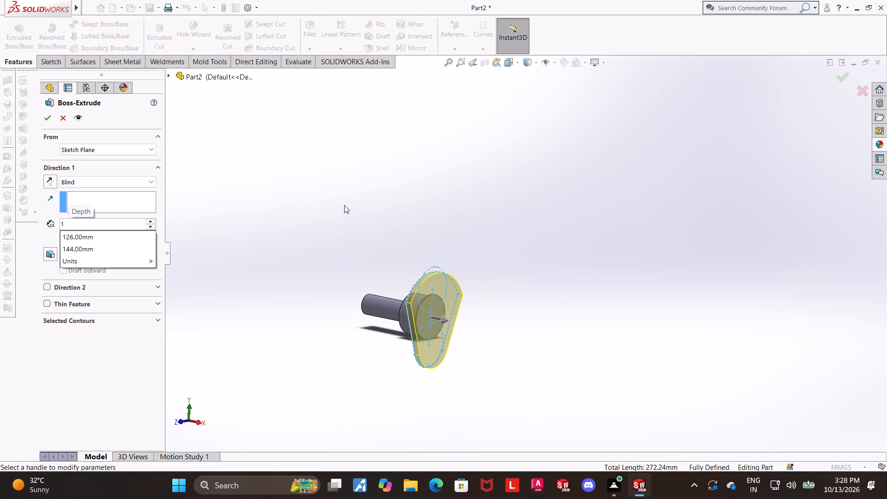
{"action": "key", "text": "5"}
{"action": "key", "text": "Return"}
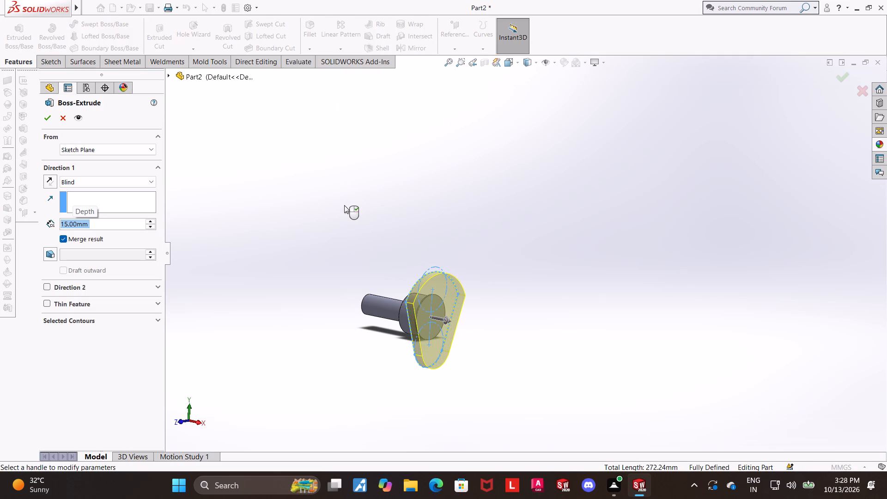
{"action": "left_click", "coordinate": [45, 121]}
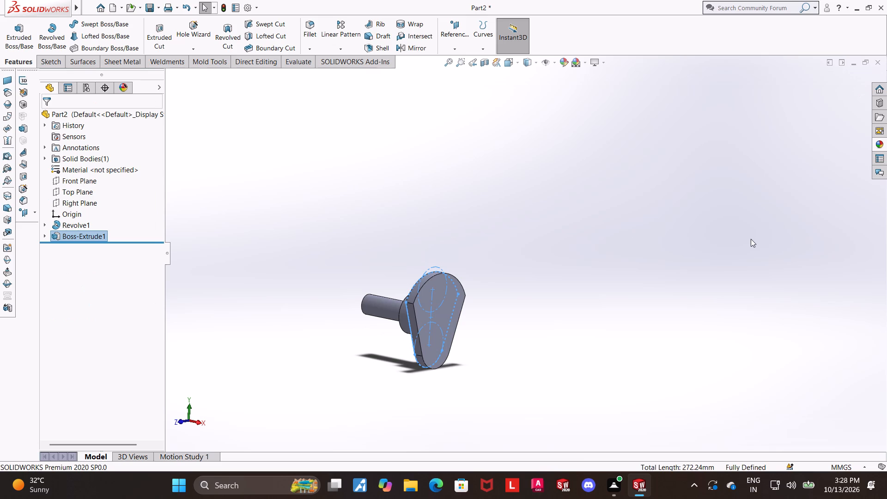
{"action": "left_click", "coordinate": [749, 239]}
Examine the extruded flange plate and the stepped shaft from several sides.
{"action": "scroll", "coordinate": [676, 263], "scroll_direction": "up", "scroll_amount": 2}
{"action": "middle_click_drag", "start_coordinate": [588, 295], "coordinate": [629, 292]}
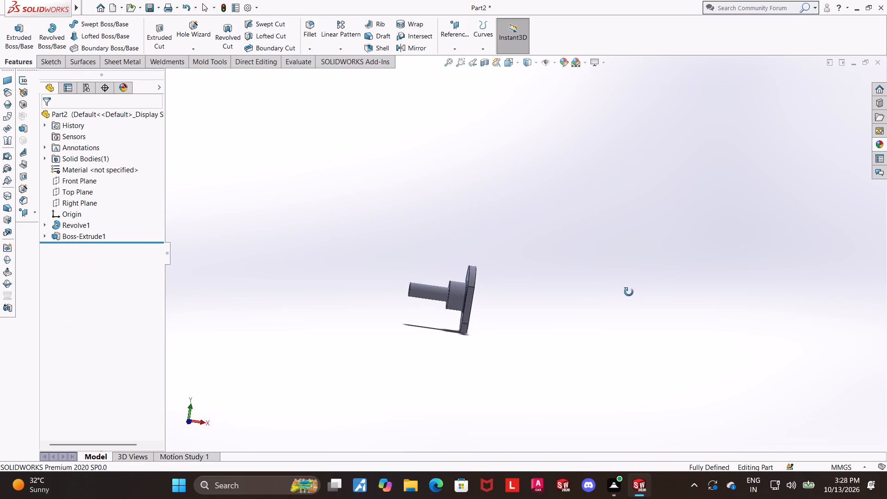
{"action": "middle_click_drag", "start_coordinate": [629, 292], "coordinate": [689, 268]}
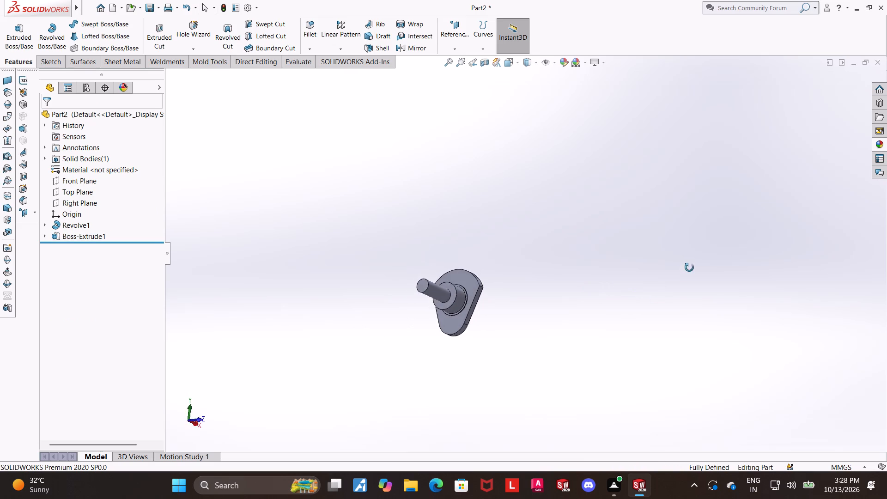
{"action": "middle_click_drag", "start_coordinate": [689, 268], "coordinate": [549, 314]}
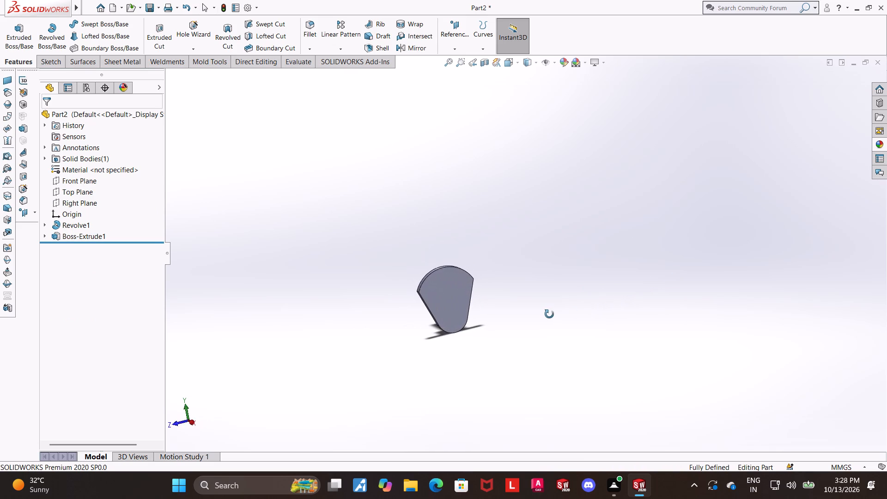
{"action": "middle_click_drag", "start_coordinate": [549, 314], "coordinate": [609, 315]}
{"action": "scroll", "coordinate": [553, 281], "scroll_direction": "down", "scroll_amount": 3}
{"action": "scroll", "coordinate": [318, 293], "scroll_direction": "down", "scroll_amount": 1}
{"action": "scroll", "coordinate": [324, 296], "scroll_direction": "up", "scroll_amount": 1}
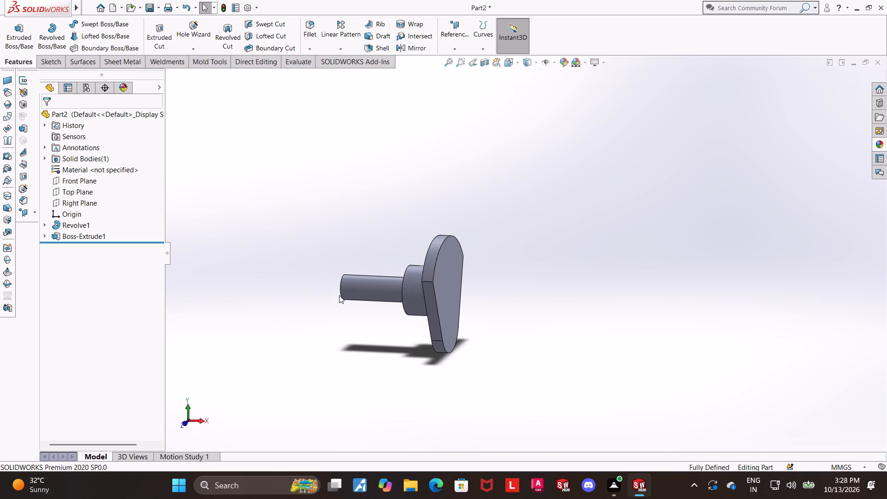
{"action": "scroll", "coordinate": [363, 284], "scroll_direction": "down", "scroll_amount": 1}
{"action": "middle_click_drag", "start_coordinate": [395, 290], "coordinate": [288, 266]}
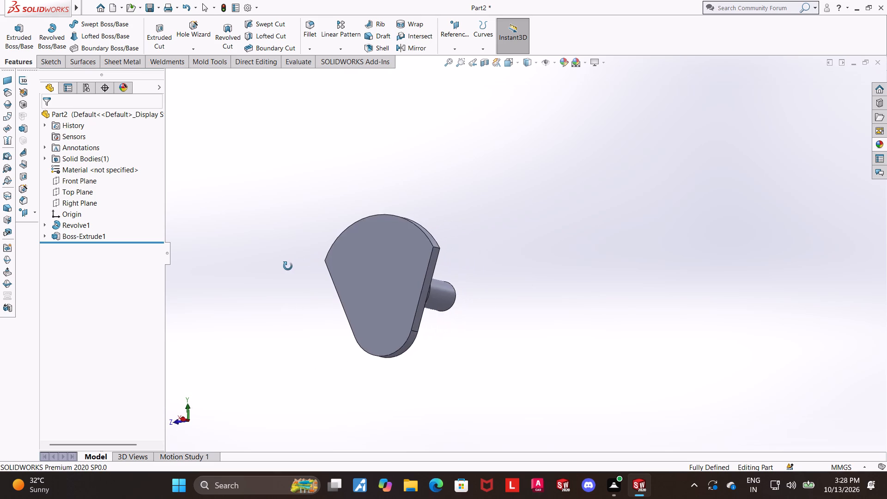
{"action": "middle_click_drag", "start_coordinate": [288, 266], "coordinate": [306, 276]}
{"action": "left_click", "coordinate": [395, 333]}
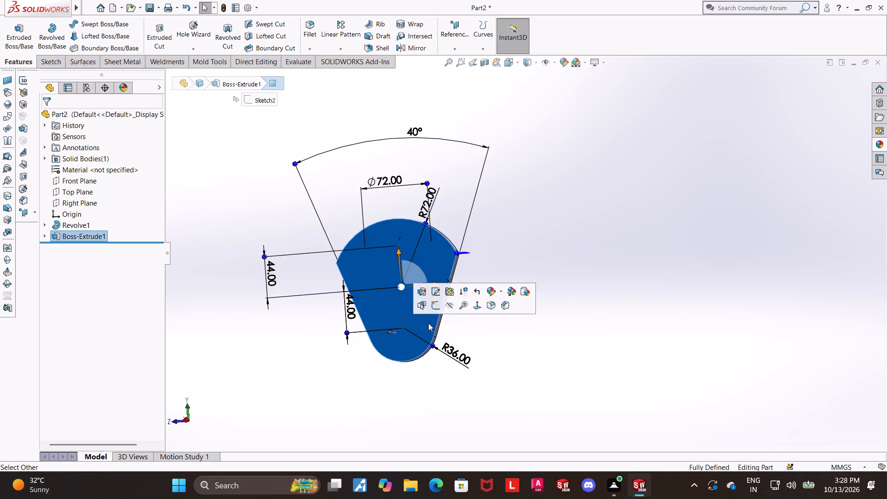
{"action": "scroll", "coordinate": [556, 342], "scroll_direction": "up", "scroll_amount": 1}
{"action": "left_click", "coordinate": [553, 343]}
{"action": "scroll", "coordinate": [548, 345], "scroll_direction": "up", "scroll_amount": 1}
{"action": "middle_click_drag", "start_coordinate": [555, 346], "coordinate": [617, 328]}
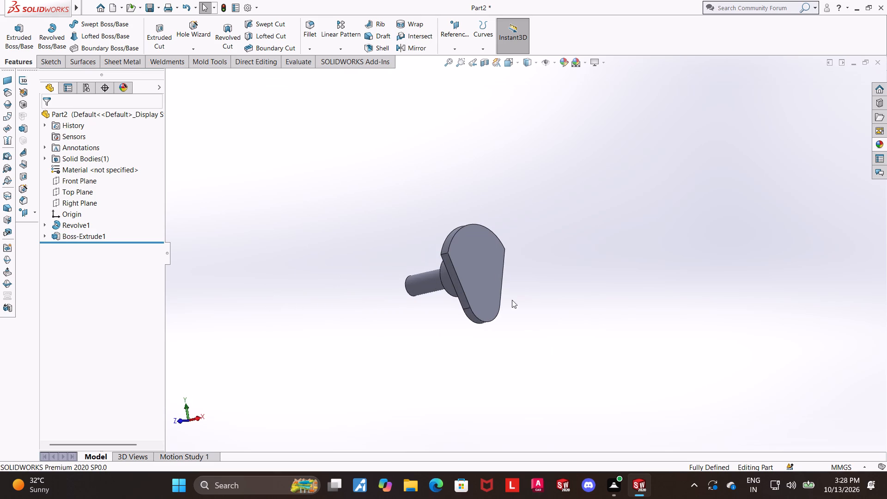
Start a new sketch on the Front Plane, viewed normal to the plane.
{"action": "left_click", "coordinate": [75, 176]}
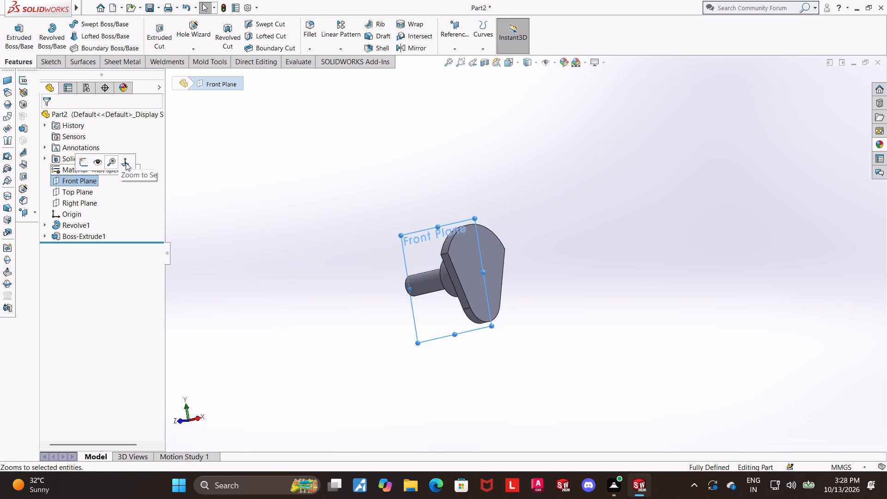
{"action": "left_click", "coordinate": [126, 163]}
{"action": "scroll", "coordinate": [661, 286], "scroll_direction": "up", "scroll_amount": 10}
{"action": "scroll", "coordinate": [639, 243], "scroll_direction": "down", "scroll_amount": 3}
{"action": "left_click", "coordinate": [644, 243]}
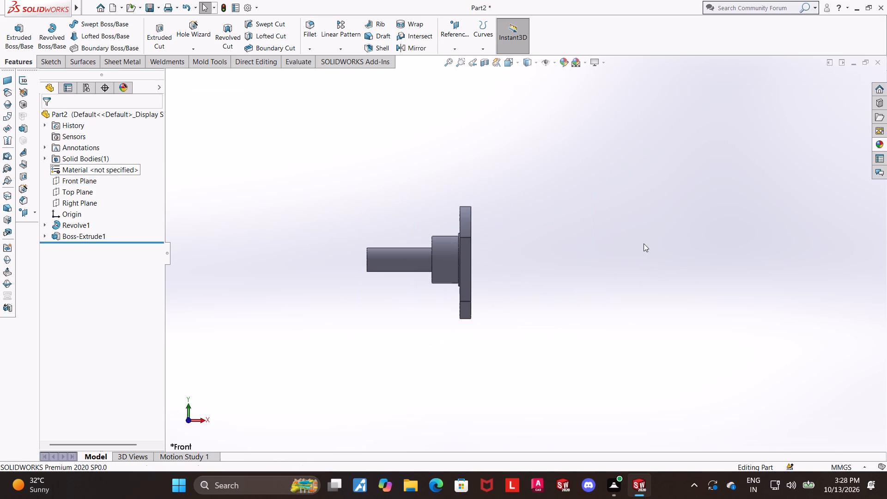
{"action": "scroll", "coordinate": [645, 249], "scroll_direction": "down", "scroll_amount": 1}
{"action": "scroll", "coordinate": [602, 291], "scroll_direction": "down", "scroll_amount": 1}
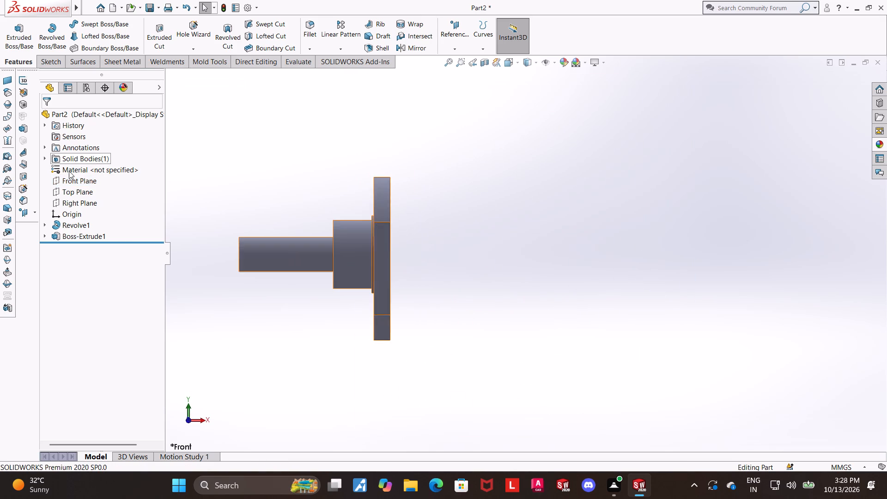
{"action": "left_click", "coordinate": [73, 176]}
{"action": "left_click", "coordinate": [79, 162]}
{"action": "scroll", "coordinate": [604, 280], "scroll_direction": "up", "scroll_amount": 1}
{"action": "scroll", "coordinate": [551, 271], "scroll_direction": "down", "scroll_amount": 2}
{"action": "left_click", "coordinate": [547, 268]}
{"action": "scroll", "coordinate": [547, 268], "scroll_direction": "up", "scroll_amount": 1}
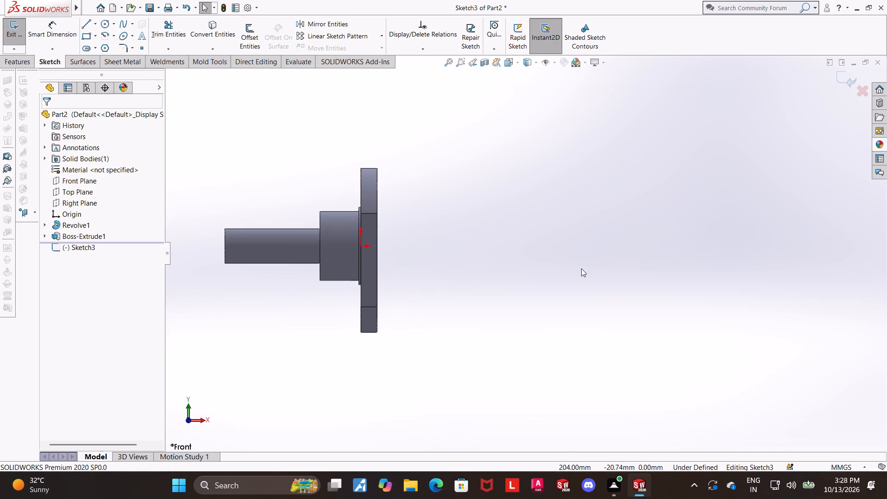
{"action": "scroll", "coordinate": [581, 268], "scroll_direction": "down", "scroll_amount": 1}
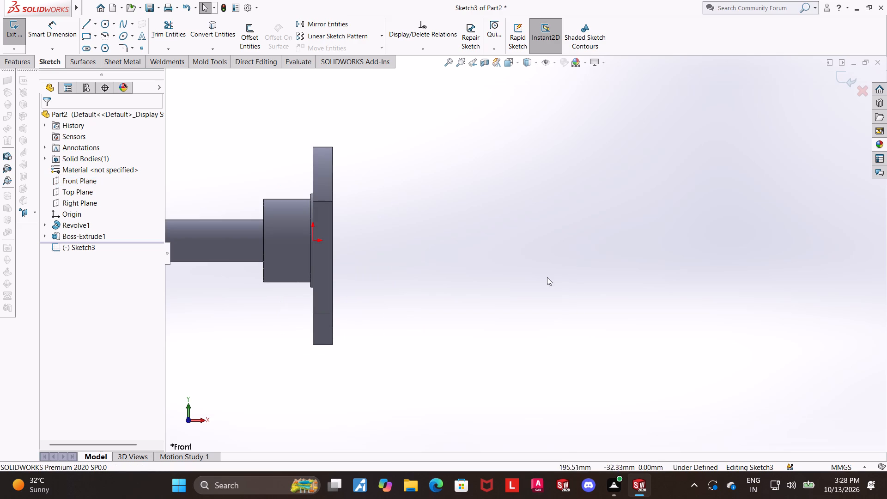
{"action": "scroll", "coordinate": [566, 282], "scroll_direction": "up", "scroll_amount": 1}
{"action": "scroll", "coordinate": [621, 278], "scroll_direction": "down", "scroll_amount": 1}
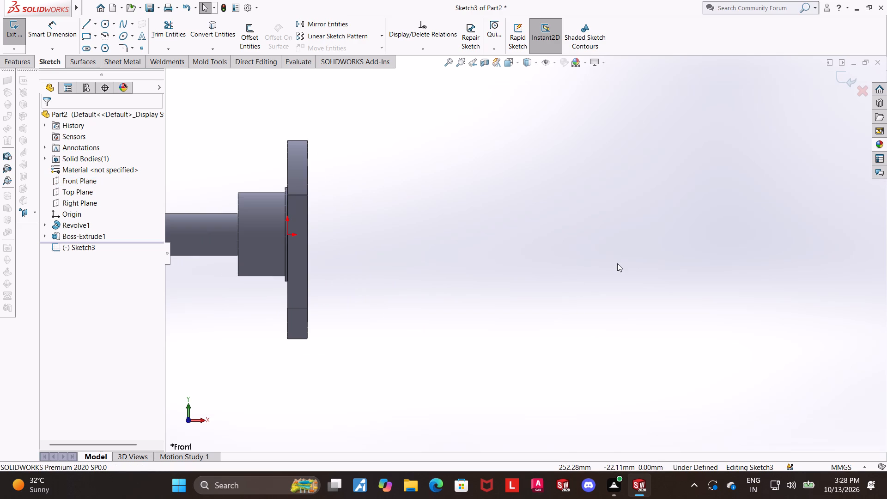
Sketch a closed line profile against the flange's outer face, about 84 mm long and 35 mm high, with a shallow recess along its upper edge.
{"action": "left_click", "coordinate": [83, 22]}
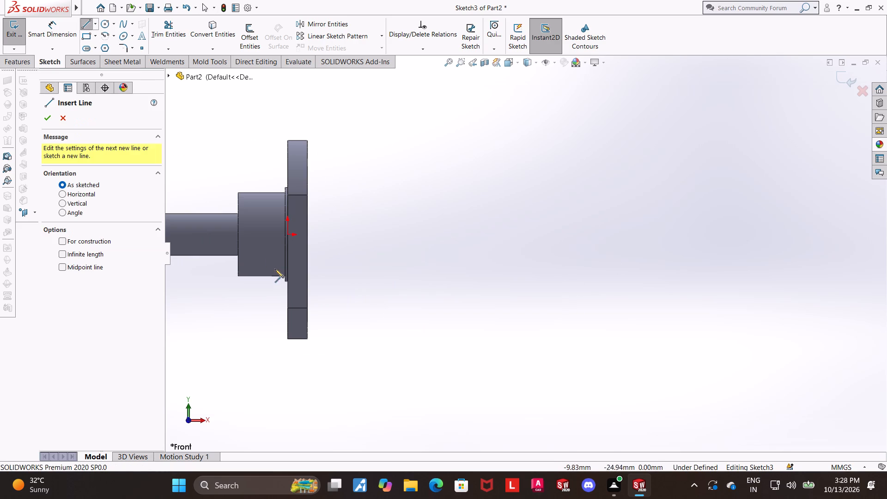
{"action": "left_click", "coordinate": [309, 266]}
{"action": "left_click", "coordinate": [315, 266]}
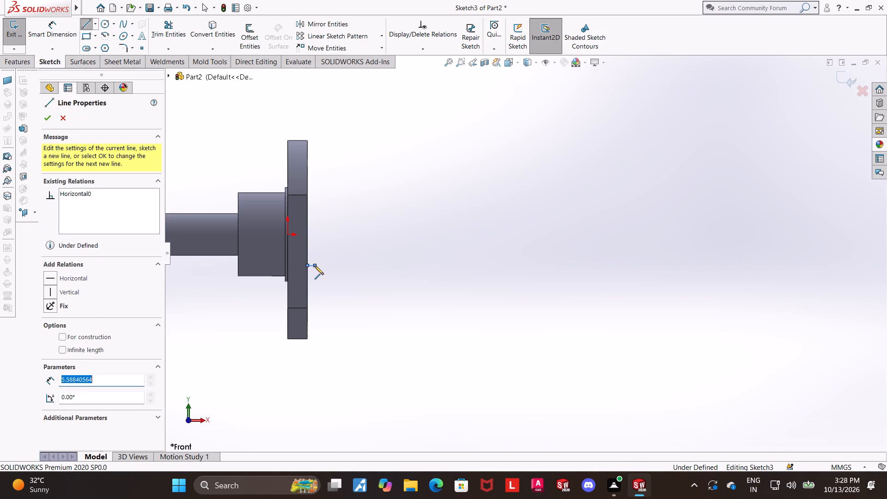
{"action": "left_click", "coordinate": [315, 272]}
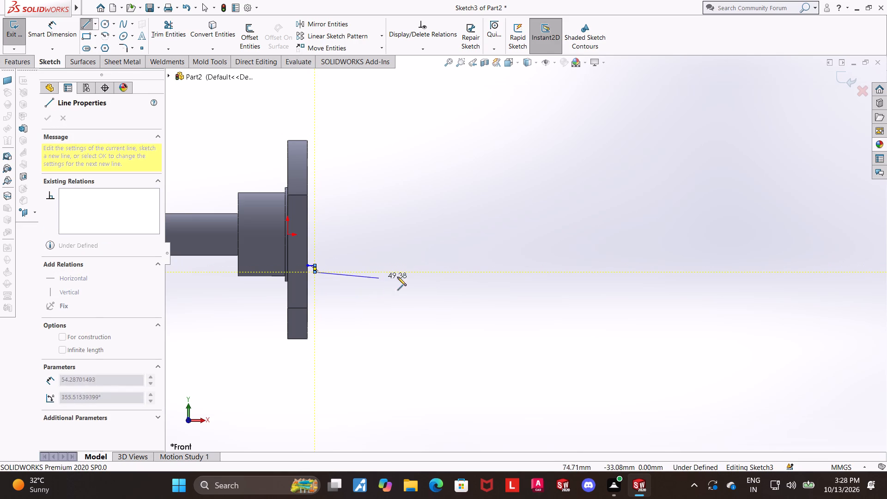
{"action": "left_click", "coordinate": [410, 273]}
{"action": "left_click", "coordinate": [410, 266]}
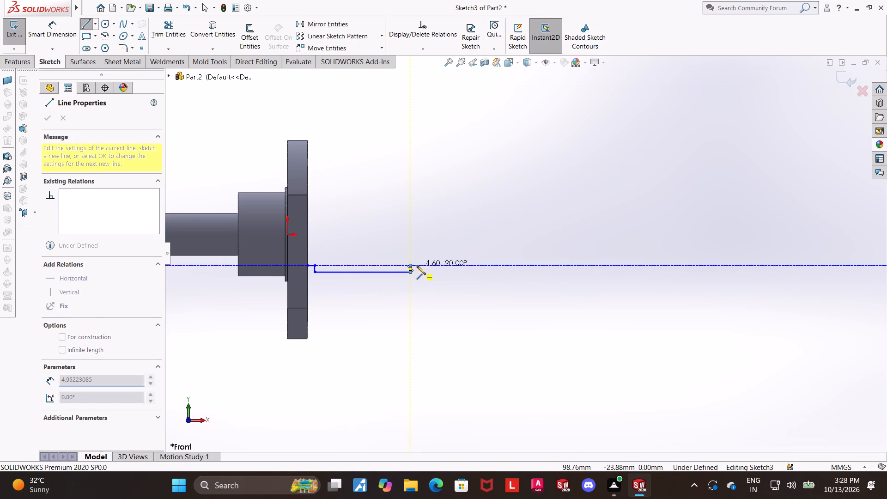
{"action": "left_click", "coordinate": [418, 266]}
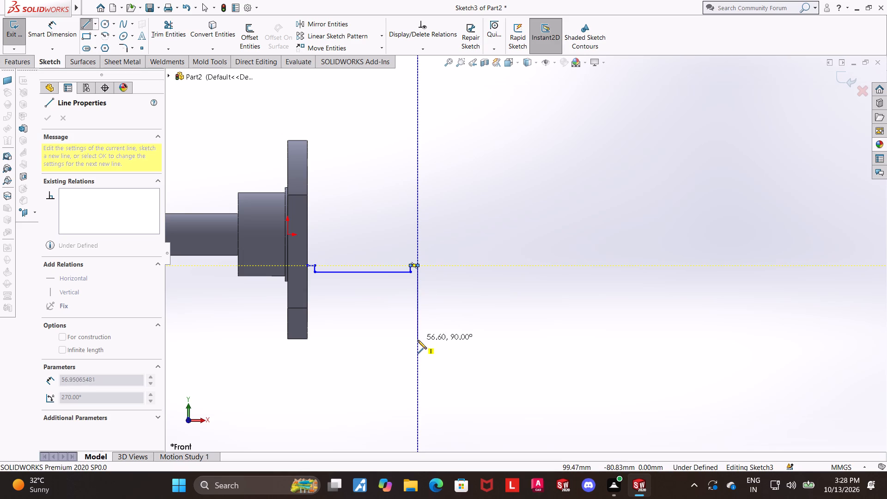
{"action": "left_click", "coordinate": [417, 311]}
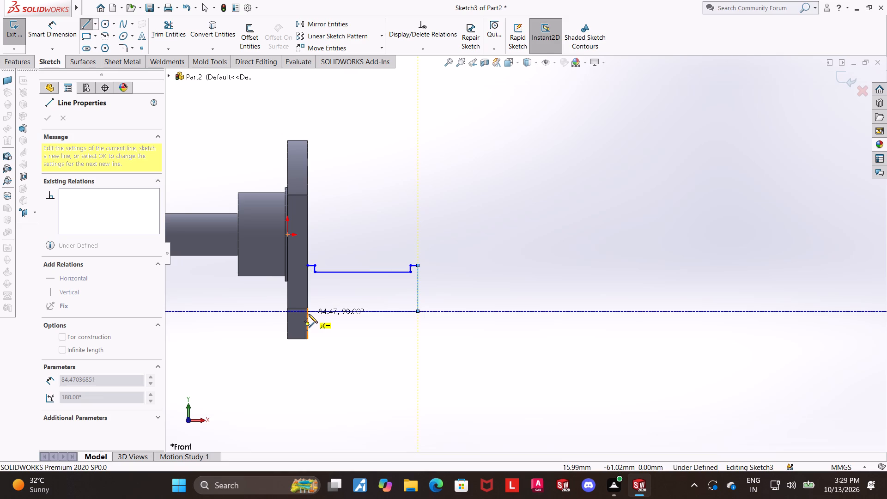
{"action": "scroll", "coordinate": [308, 314], "scroll_direction": "up", "scroll_amount": 3}
{"action": "scroll", "coordinate": [414, 287], "scroll_direction": "down", "scroll_amount": 4}
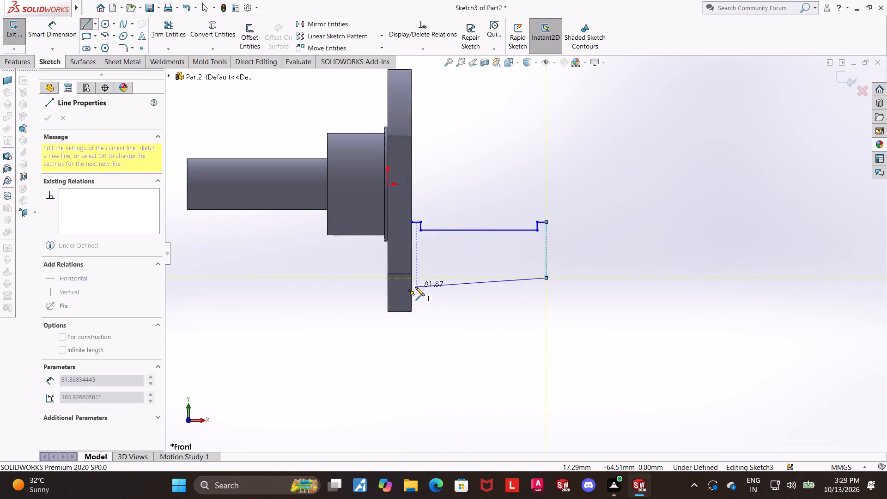
{"action": "scroll", "coordinate": [415, 287], "scroll_direction": "down", "scroll_amount": 2}
{"action": "scroll", "coordinate": [452, 266], "scroll_direction": "down", "scroll_amount": 3}
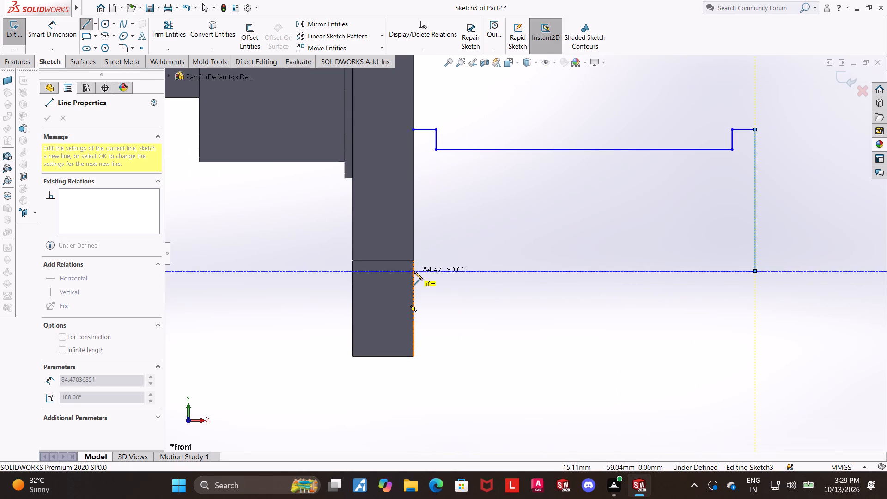
{"action": "left_click", "coordinate": [414, 270]}
{"action": "left_click", "coordinate": [413, 130]}
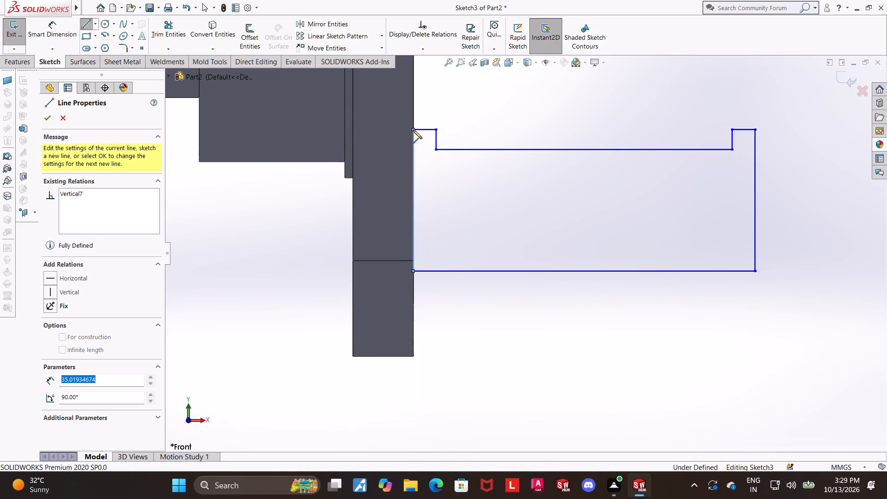
Dimension the top line of the profile's lip next to the flange to 2 mm.
{"action": "key", "text": "Escape"}
{"action": "key", "text": "Escape"}
{"action": "scroll", "coordinate": [459, 174], "scroll_direction": "up", "scroll_amount": 4}
{"action": "scroll", "coordinate": [717, 194], "scroll_direction": "up", "scroll_amount": 1}
{"action": "scroll", "coordinate": [681, 194], "scroll_direction": "down", "scroll_amount": 3}
{"action": "key", "text": "Escape"}
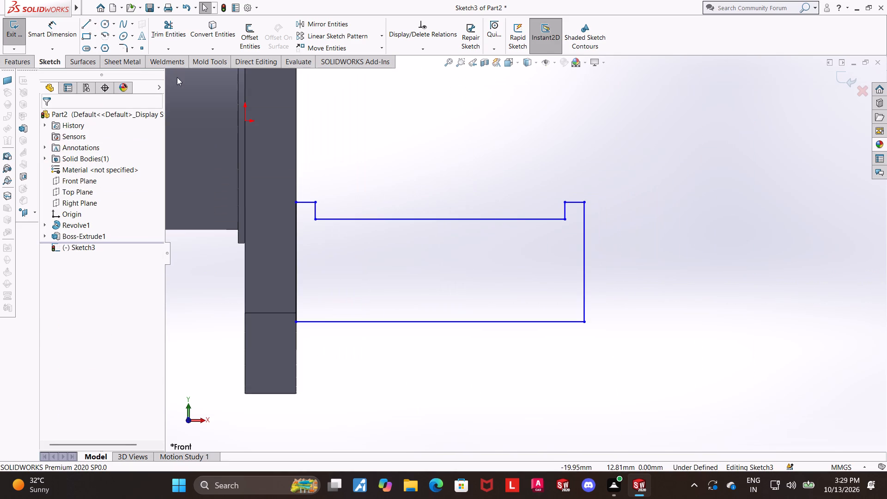
{"action": "left_click", "coordinate": [65, 21]}
{"action": "left_click", "coordinate": [301, 202]}
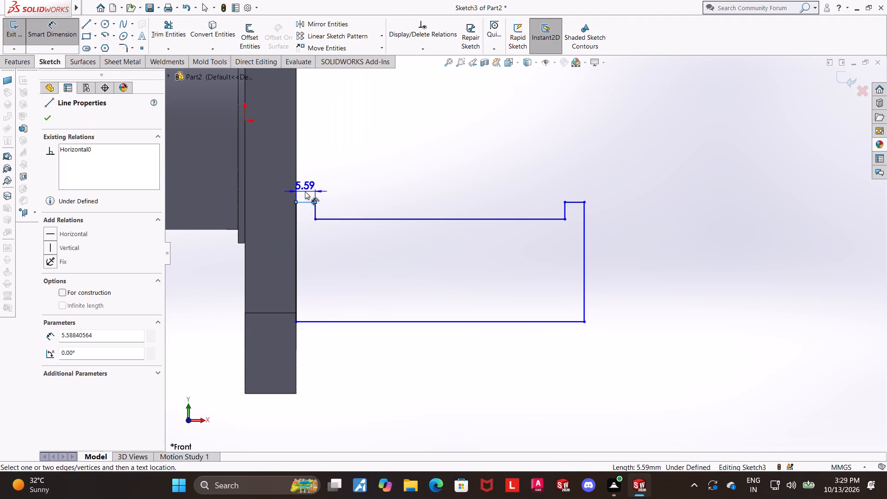
{"action": "left_click", "coordinate": [305, 191]}
{"action": "key", "text": "2"}
{"action": "key", "text": "Return"}
{"action": "key", "text": "Escape"}
{"action": "key", "text": "Escape"}
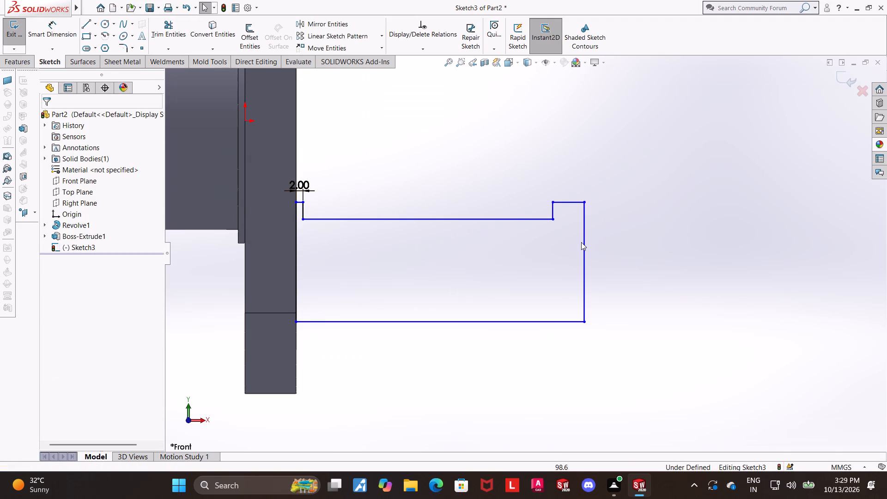
Make the top lines of the outer lip and the flange-side lip equal in length.
{"action": "left_click", "coordinate": [571, 205], "text": "ctrl"}
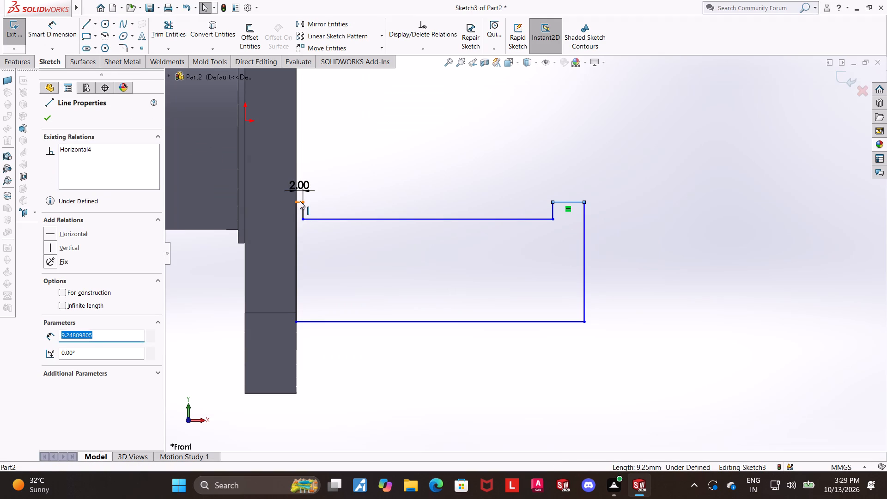
{"action": "left_click", "coordinate": [300, 201], "text": "ctrl"}
{"action": "left_click", "coordinate": [53, 348]}
{"action": "scroll", "coordinate": [695, 264], "scroll_direction": "up", "scroll_amount": 2}
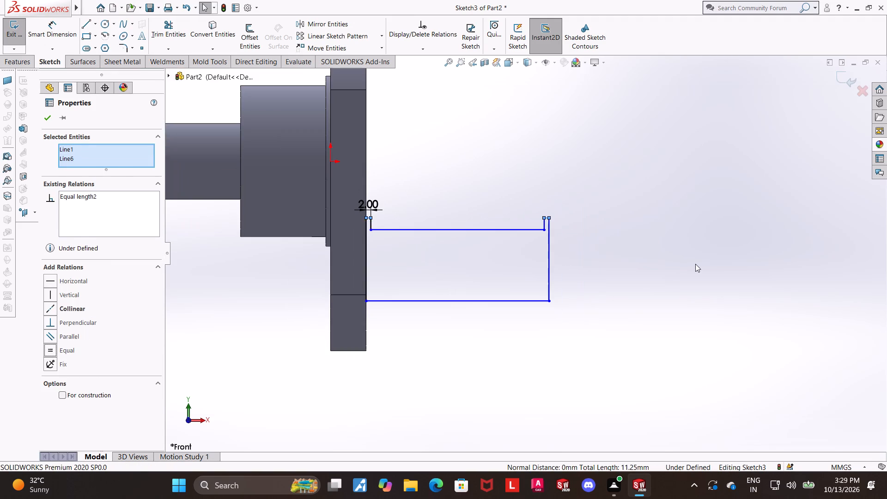
{"action": "key", "text": "Escape"}
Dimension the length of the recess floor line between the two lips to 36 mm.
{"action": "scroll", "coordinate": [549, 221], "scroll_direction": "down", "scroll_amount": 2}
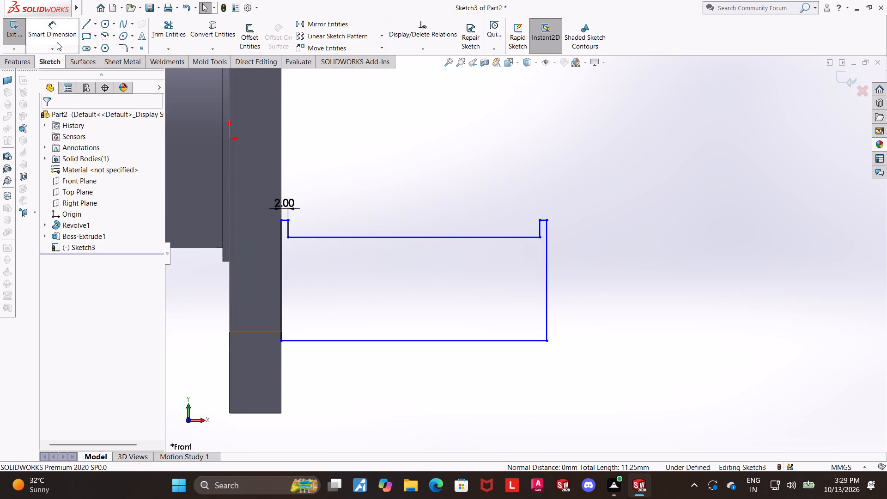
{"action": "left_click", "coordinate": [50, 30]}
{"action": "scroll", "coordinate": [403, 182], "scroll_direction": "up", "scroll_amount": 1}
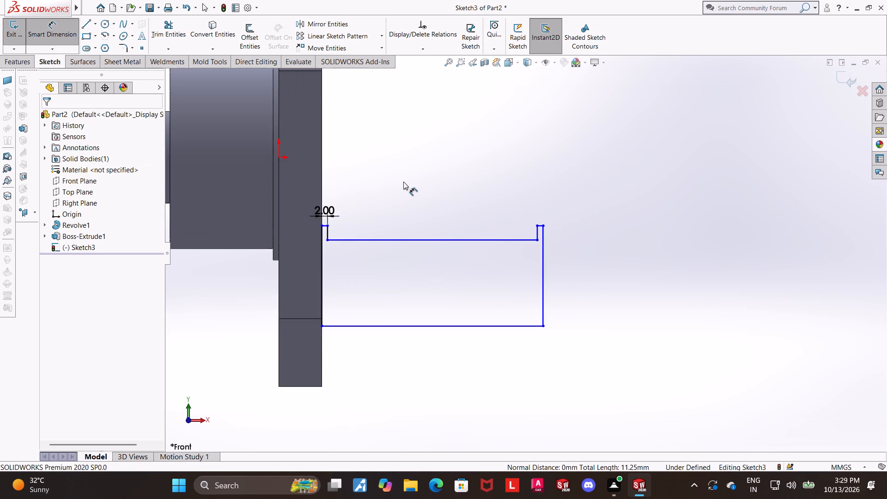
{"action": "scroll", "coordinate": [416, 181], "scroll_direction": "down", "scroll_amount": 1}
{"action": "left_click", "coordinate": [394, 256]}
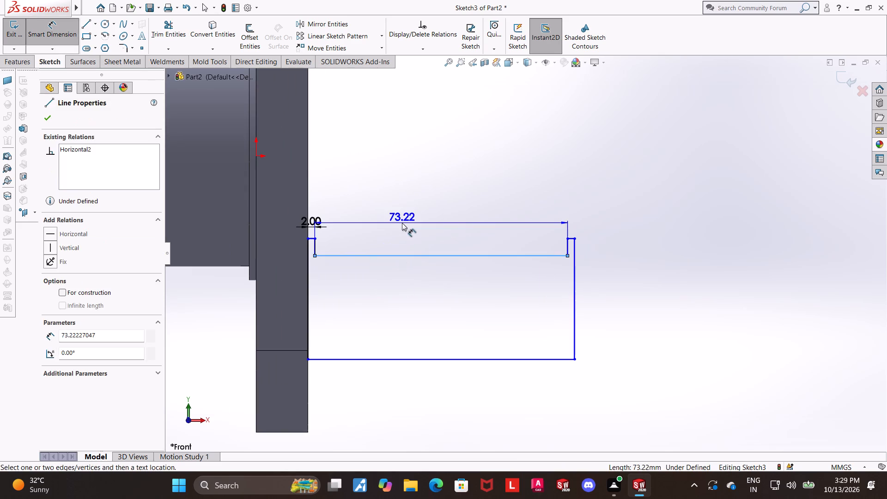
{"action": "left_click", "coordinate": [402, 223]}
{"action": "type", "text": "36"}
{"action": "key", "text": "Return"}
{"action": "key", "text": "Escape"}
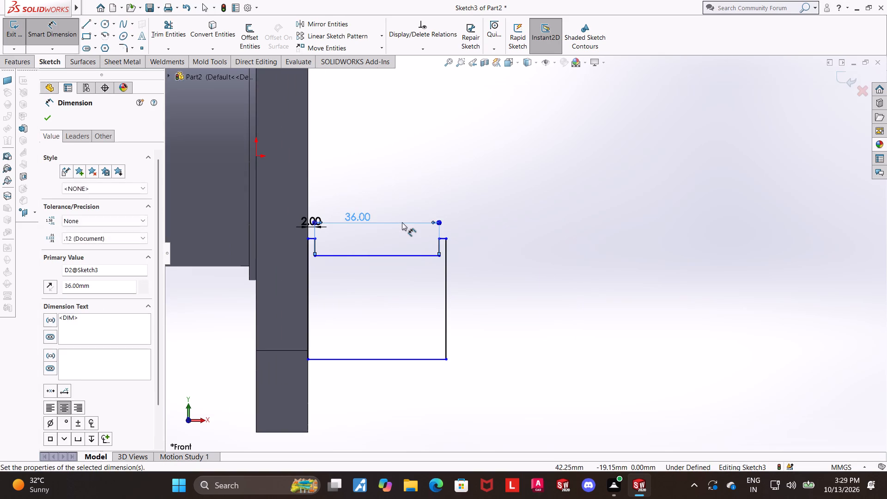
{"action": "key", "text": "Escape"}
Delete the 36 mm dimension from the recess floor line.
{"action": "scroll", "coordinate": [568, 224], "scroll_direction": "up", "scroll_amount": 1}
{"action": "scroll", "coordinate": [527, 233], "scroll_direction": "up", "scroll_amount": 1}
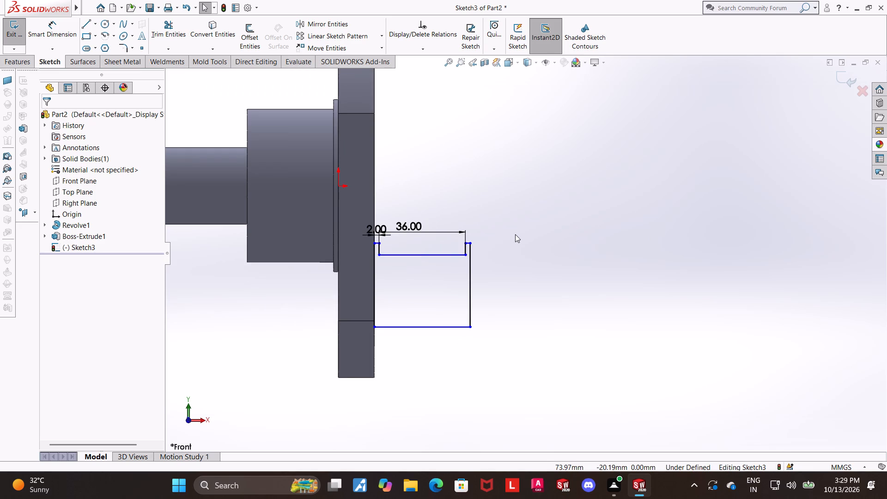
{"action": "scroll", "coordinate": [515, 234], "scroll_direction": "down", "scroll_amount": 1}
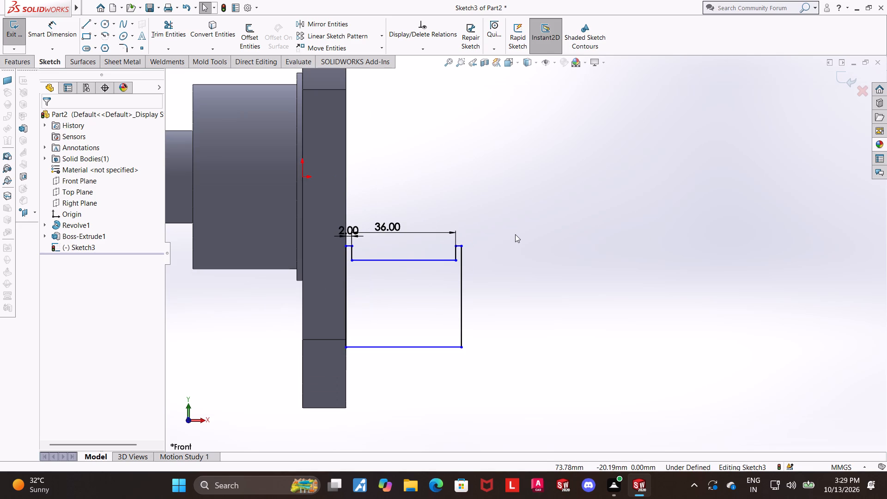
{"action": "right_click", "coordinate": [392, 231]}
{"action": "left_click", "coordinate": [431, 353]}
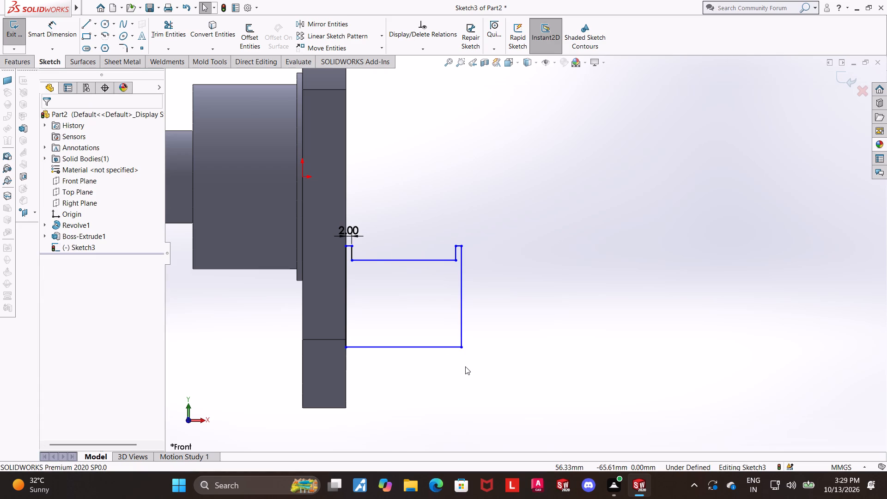
Dimension the overall profile width, from the line on the flange face to the outer end line, to 36 mm.
{"action": "scroll", "coordinate": [465, 366], "scroll_direction": "up", "scroll_amount": 1}
{"action": "scroll", "coordinate": [491, 350], "scroll_direction": "down", "scroll_amount": 1}
{"action": "left_click", "coordinate": [49, 27]}
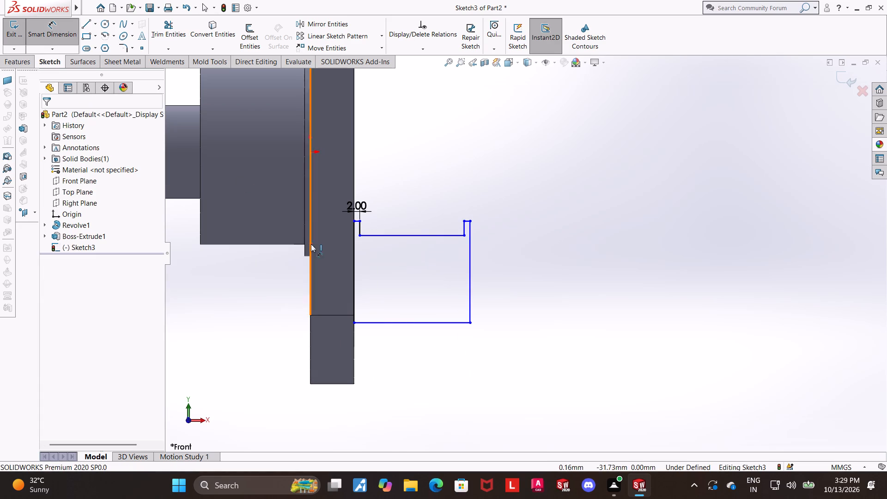
{"action": "left_click", "coordinate": [353, 235]}
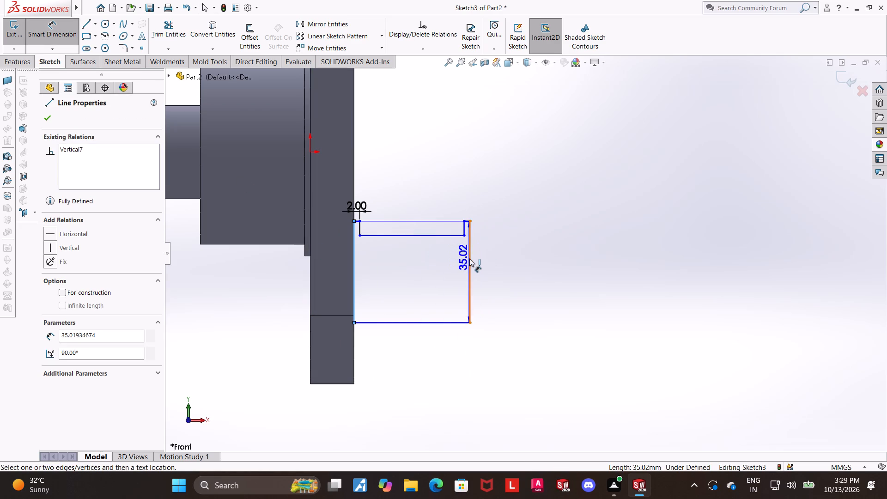
{"action": "left_click", "coordinate": [471, 261]}
{"action": "left_click", "coordinate": [432, 190]}
{"action": "type", "text": "36"}
{"action": "key", "text": "Return"}
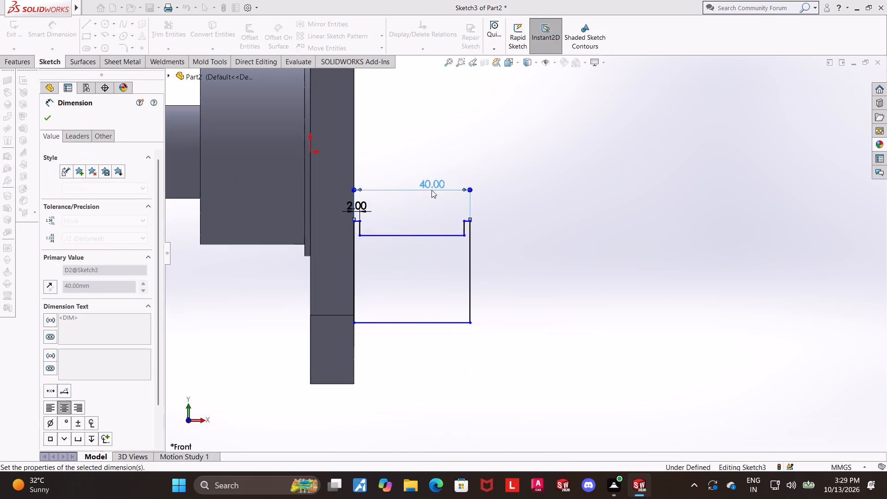
{"action": "key", "text": "Escape"}
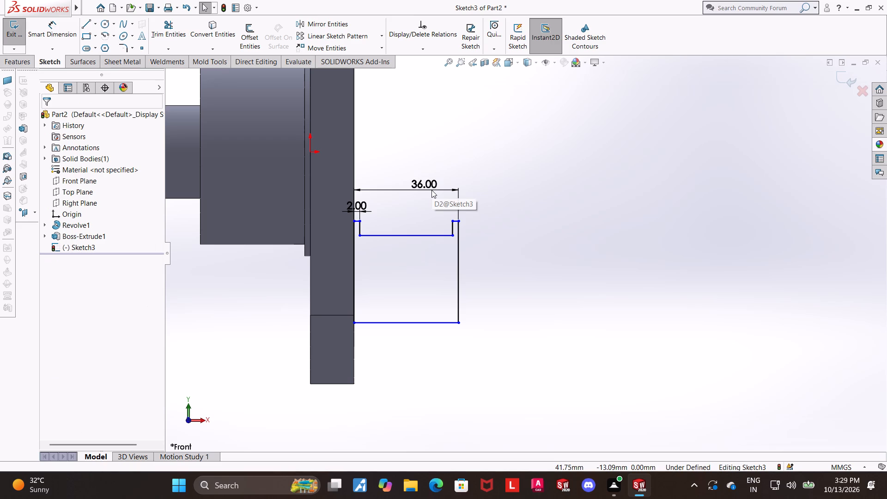
Dimension the height from the profile's bottom line to the recess floor as 64/2, giving 32 mm.
{"action": "scroll", "coordinate": [468, 232], "scroll_direction": "up", "scroll_amount": 1}
{"action": "scroll", "coordinate": [522, 244], "scroll_direction": "down", "scroll_amount": 1}
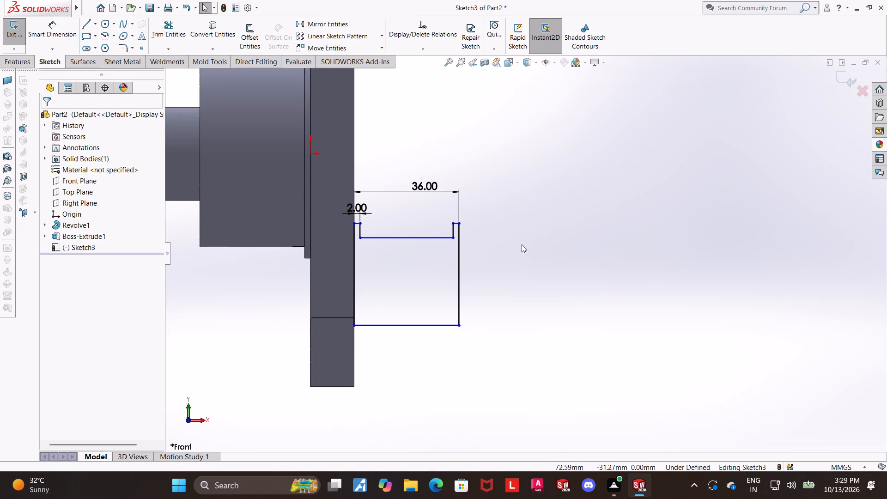
{"action": "scroll", "coordinate": [522, 244], "scroll_direction": "down", "scroll_amount": 1}
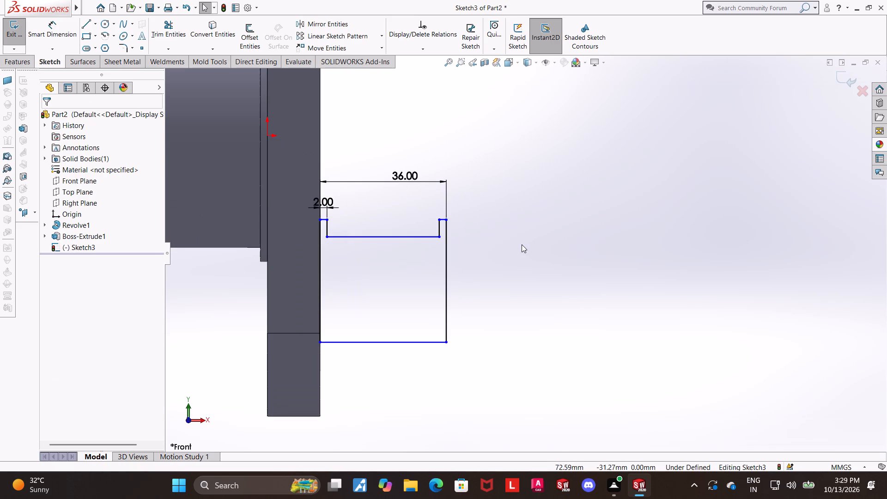
{"action": "scroll", "coordinate": [475, 260], "scroll_direction": "up", "scroll_amount": 1}
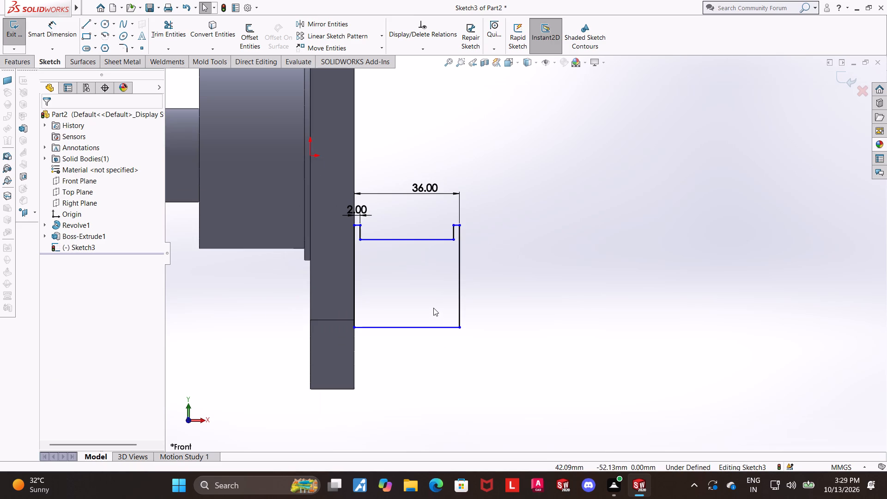
{"action": "scroll", "coordinate": [433, 308], "scroll_direction": "up", "scroll_amount": 1}
{"action": "scroll", "coordinate": [407, 279], "scroll_direction": "down", "scroll_amount": 2}
{"action": "key", "text": "Escape"}
{"action": "left_click", "coordinate": [51, 35]}
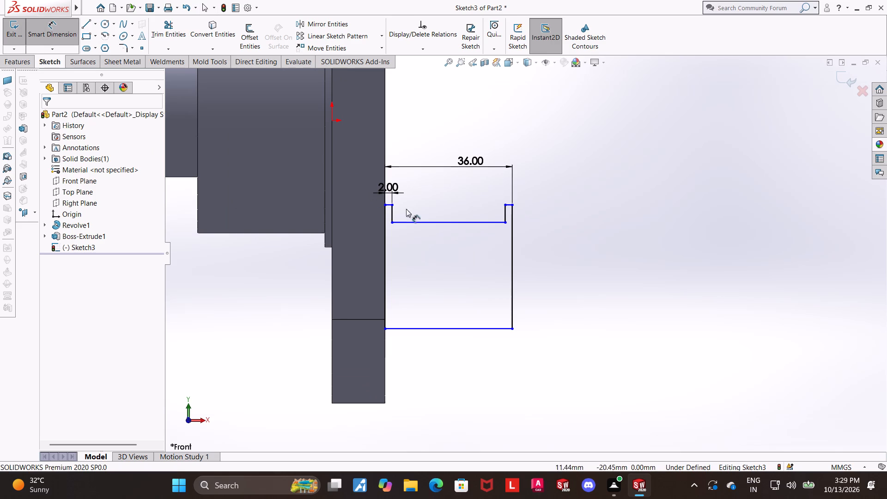
{"action": "left_click", "coordinate": [439, 225]}
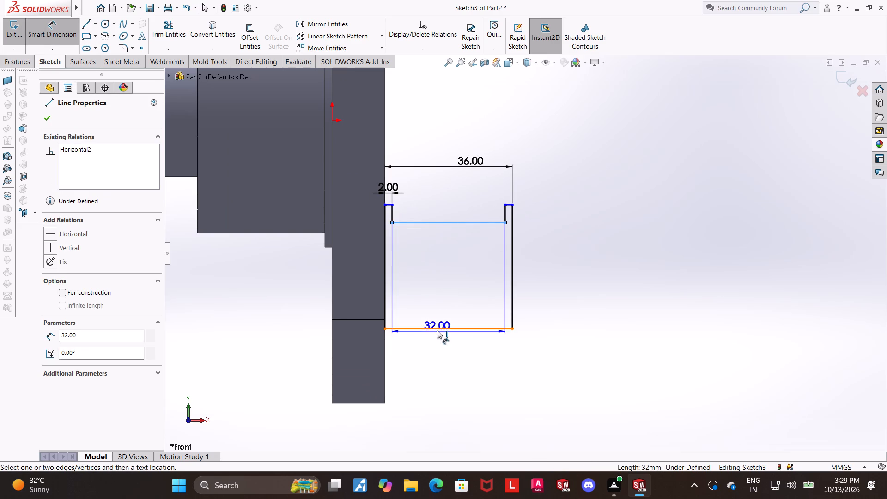
{"action": "left_click", "coordinate": [437, 330]}
{"action": "scroll", "coordinate": [541, 282], "scroll_direction": "up", "scroll_amount": 1}
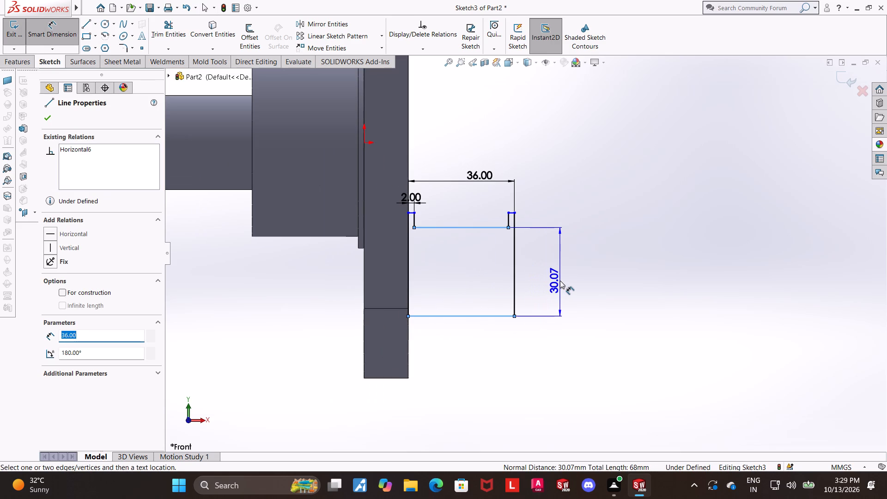
{"action": "scroll", "coordinate": [560, 280], "scroll_direction": "up", "scroll_amount": 2}
{"action": "scroll", "coordinate": [557, 280], "scroll_direction": "down", "scroll_amount": 1}
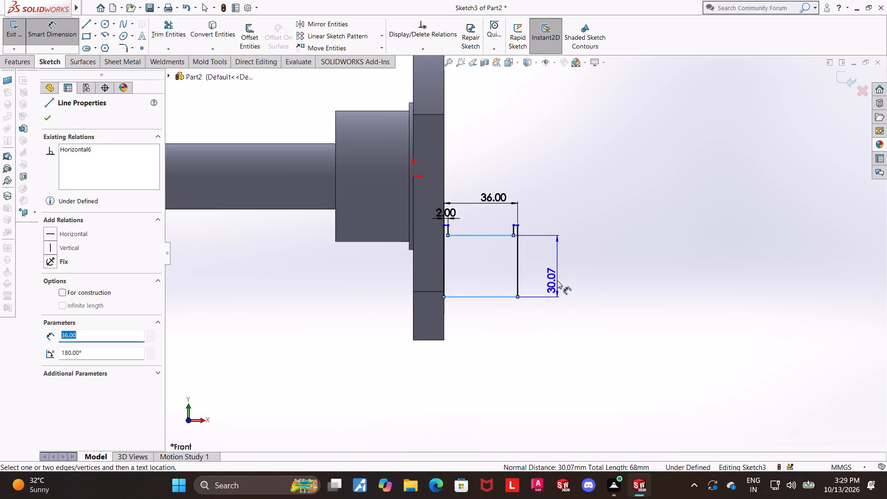
{"action": "left_click", "coordinate": [577, 276]}
{"action": "type", "text": "64/2"}
{"action": "key", "text": "Return"}
{"action": "key", "text": "Escape"}
{"action": "key", "text": "Escape"}
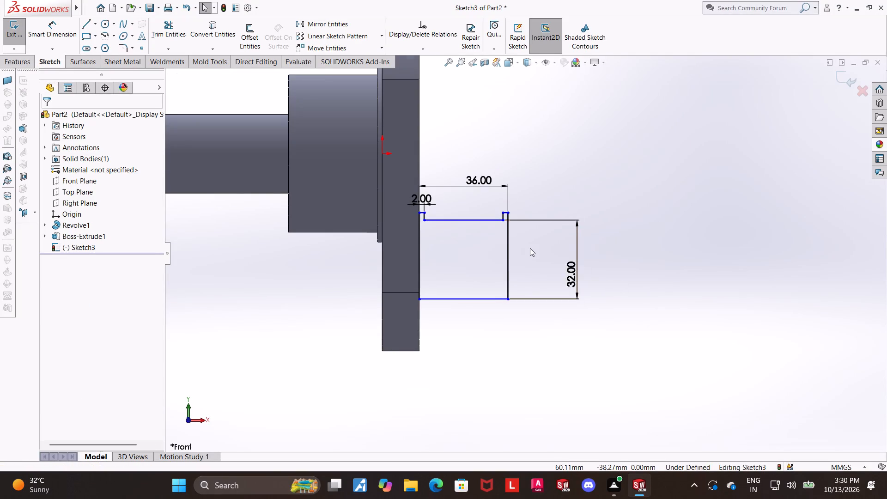
Dimension the height from the profile's bottom line to the outer lip's top line as 72/2, giving 36 mm.
{"action": "scroll", "coordinate": [530, 248], "scroll_direction": "up", "scroll_amount": 1}
{"action": "scroll", "coordinate": [553, 237], "scroll_direction": "down", "scroll_amount": 1}
{"action": "left_click", "coordinate": [43, 31]}
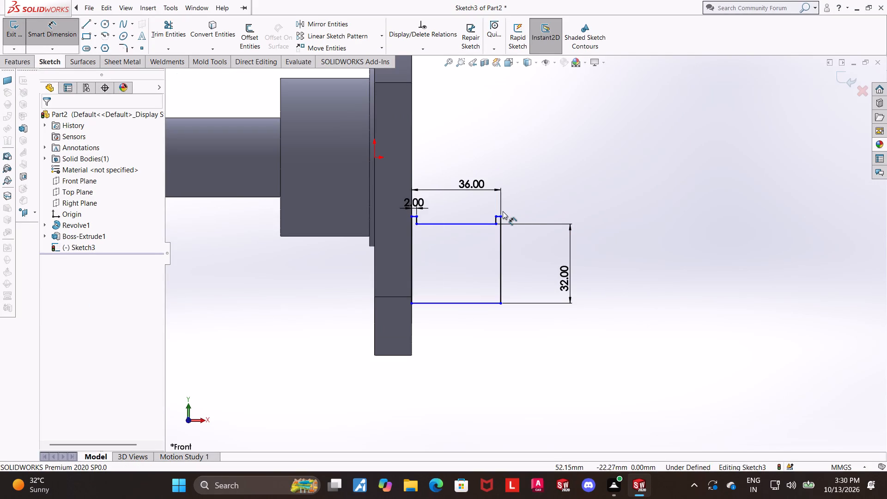
{"action": "scroll", "coordinate": [512, 220], "scroll_direction": "down", "scroll_amount": 4}
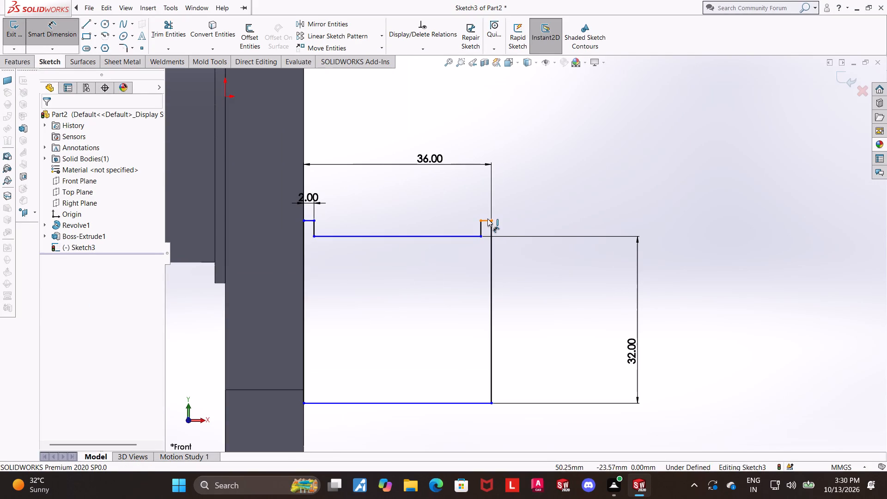
{"action": "left_click", "coordinate": [487, 219]}
{"action": "left_click", "coordinate": [474, 402]}
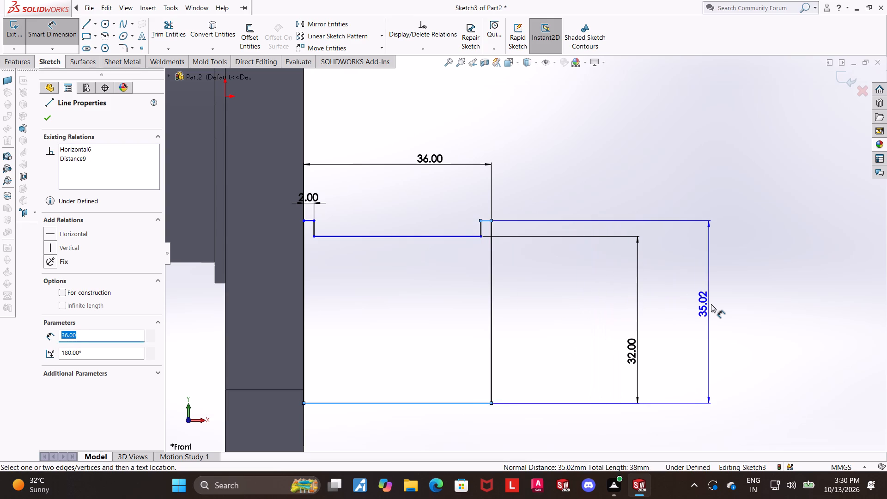
{"action": "left_click", "coordinate": [701, 300]}
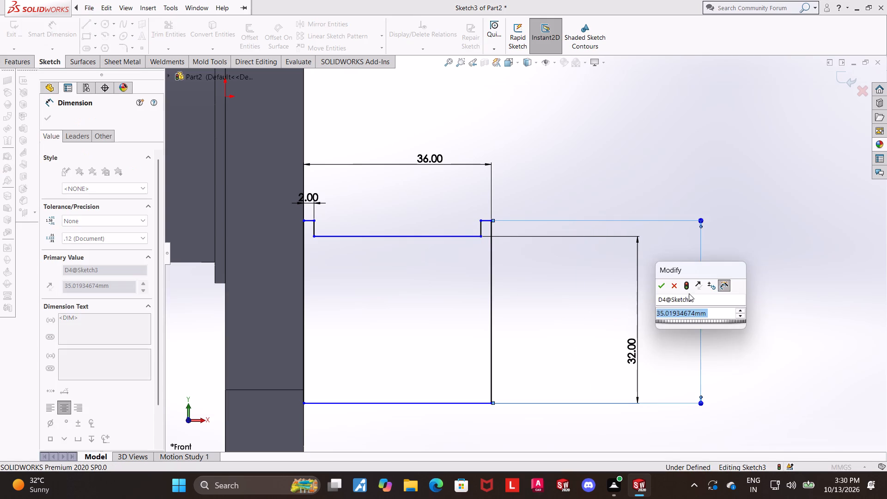
{"action": "type", "text": "72/2"}
{"action": "key", "text": "Return"}
{"action": "key", "text": "Escape"}
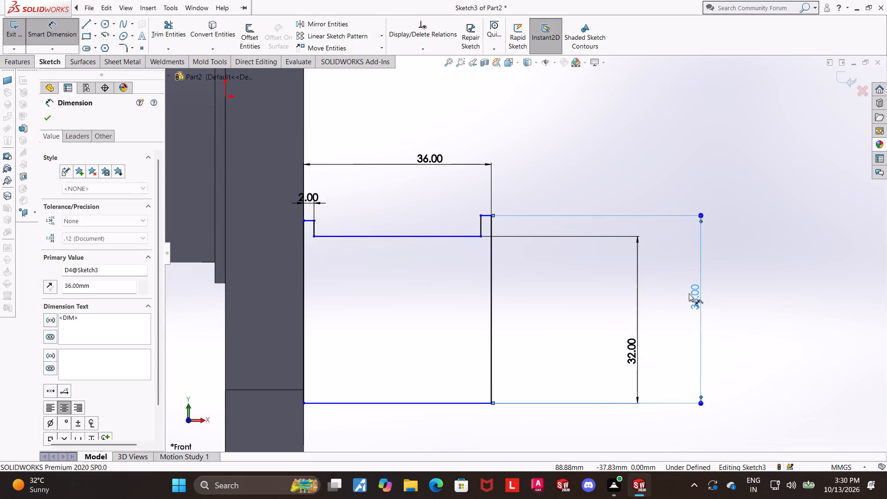
{"action": "key", "text": "Escape"}
{"action": "scroll", "coordinate": [689, 293], "scroll_direction": "up", "scroll_amount": 3}
{"action": "key", "text": "Escape"}
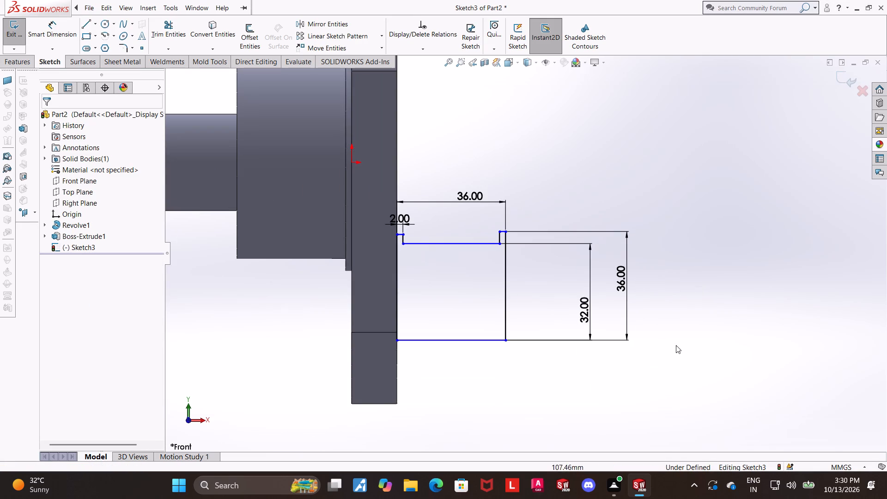
Dimension the vertical distance from the outer lip's top line to the flange's bottom edge as 72 mm.
{"action": "middle_click_drag", "start_coordinate": [668, 343], "coordinate": [634, 352]}
{"action": "left_click", "coordinate": [505, 63]}
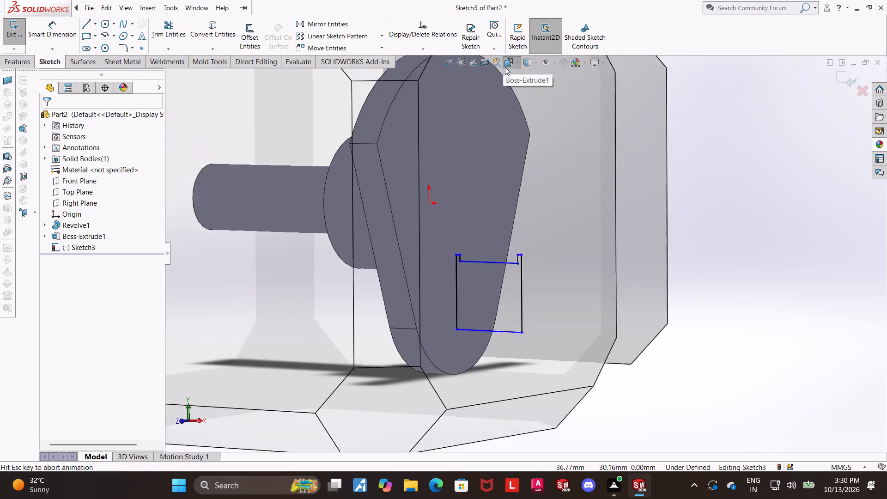
{"action": "left_click", "coordinate": [386, 357]}
{"action": "scroll", "coordinate": [693, 365], "scroll_direction": "up", "scroll_amount": 3}
{"action": "scroll", "coordinate": [704, 343], "scroll_direction": "down", "scroll_amount": 3}
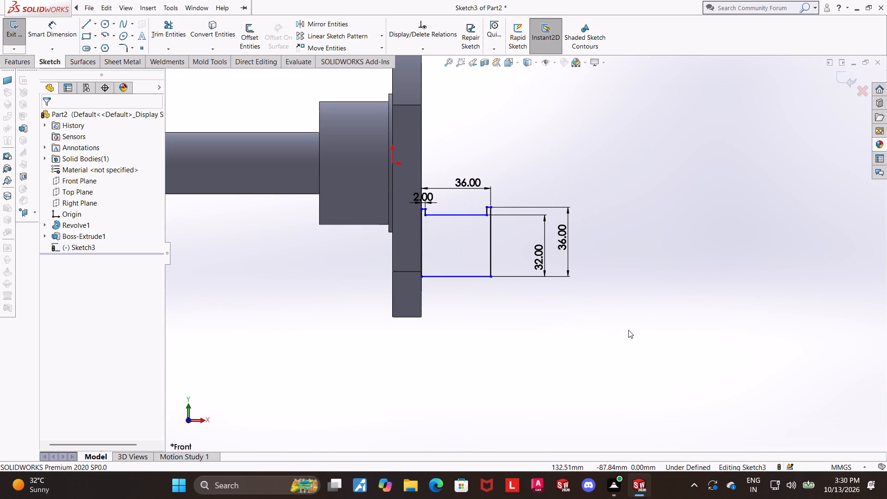
{"action": "key", "text": "Escape"}
{"action": "key", "text": "Escape"}
{"action": "scroll", "coordinate": [533, 265], "scroll_direction": "down", "scroll_amount": 2}
{"action": "left_click", "coordinate": [61, 38]}
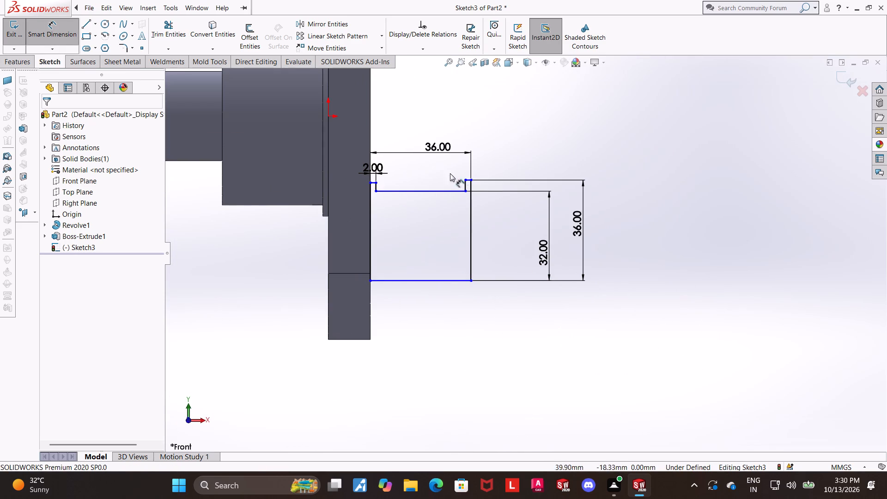
{"action": "scroll", "coordinate": [467, 186], "scroll_direction": "down", "scroll_amount": 5}
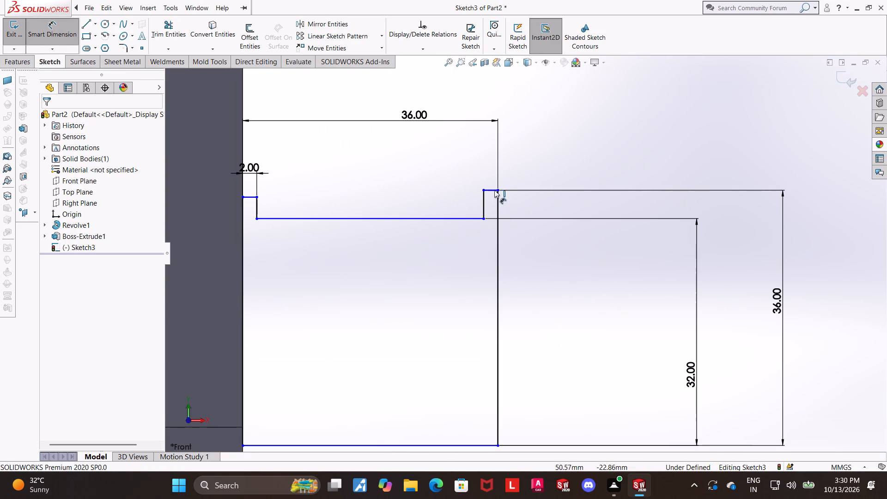
{"action": "left_click", "coordinate": [492, 189]}
{"action": "scroll", "coordinate": [494, 205], "scroll_direction": "up", "scroll_amount": 4}
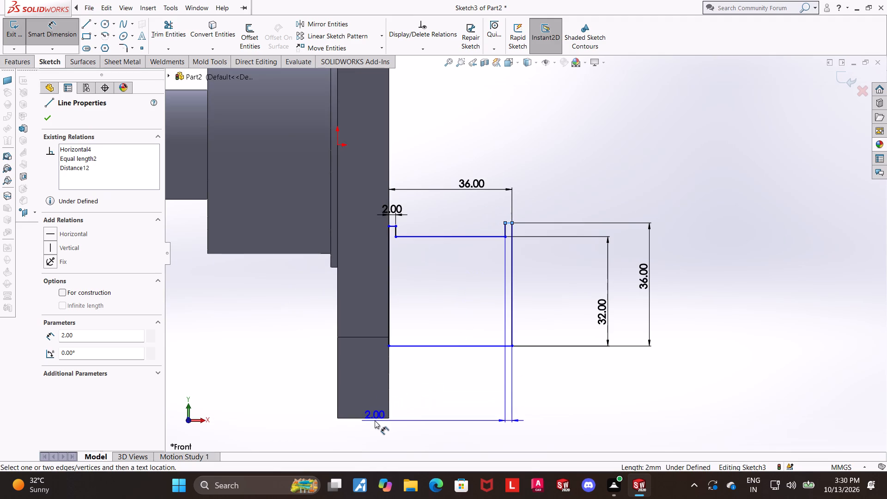
{"action": "left_click", "coordinate": [371, 419]}
{"action": "left_click", "coordinate": [715, 352]}
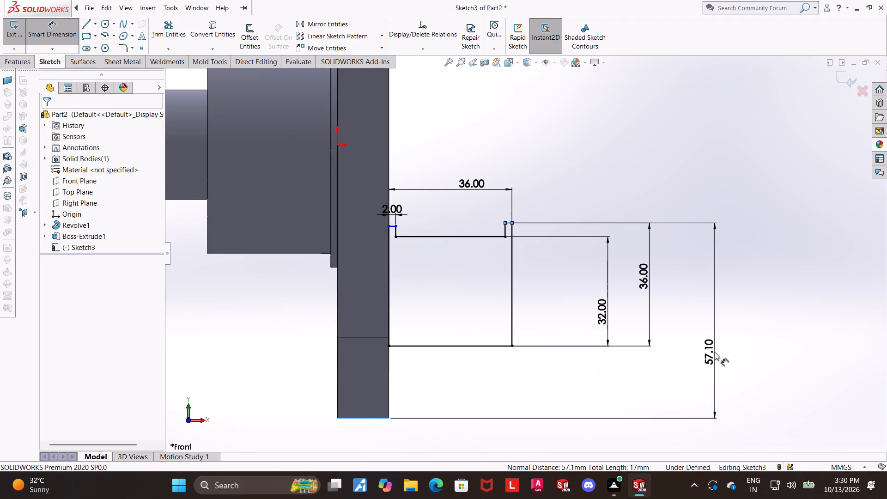
{"action": "type", "text": "72"}
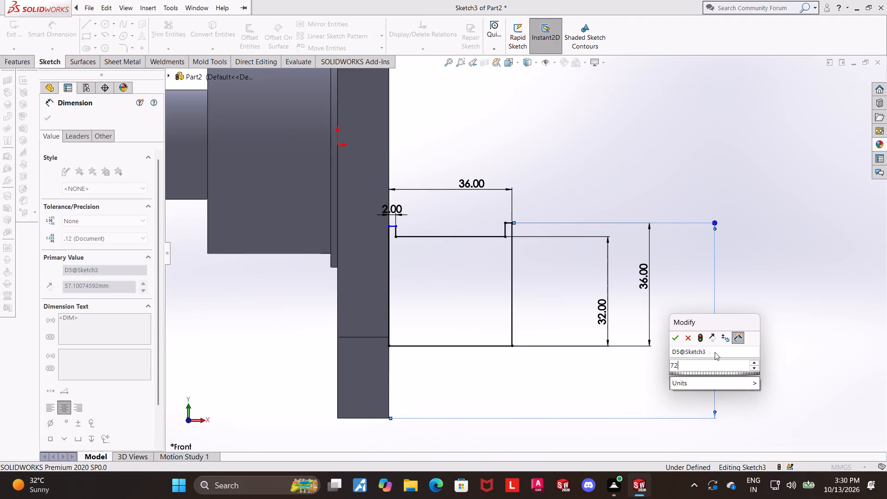
{"action": "key", "text": "Return"}
{"action": "key", "text": "Escape"}
{"action": "scroll", "coordinate": [723, 349], "scroll_direction": "up", "scroll_amount": 2}
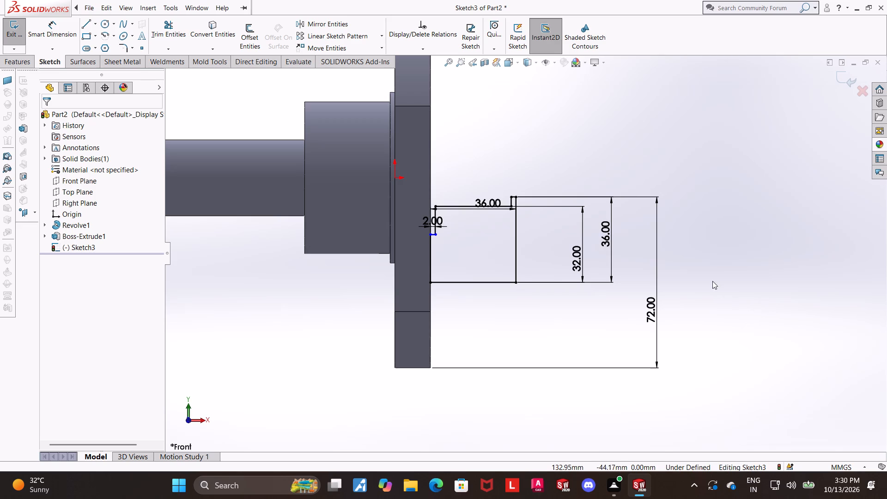
Make the top line of the inner lip at the flange face collinear with the outer lip's top line.
{"action": "scroll", "coordinate": [697, 244], "scroll_direction": "down", "scroll_amount": 2}
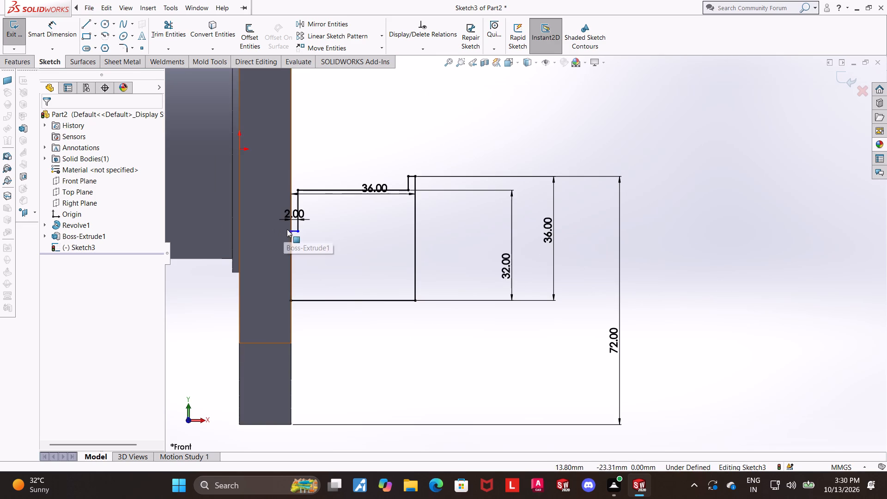
{"action": "left_click", "coordinate": [294, 231]}
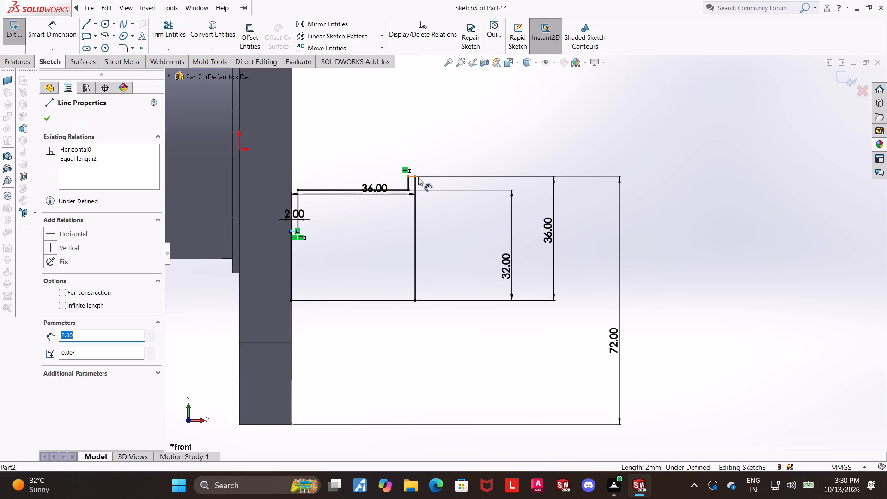
{"action": "left_click", "coordinate": [411, 177], "text": "ctrl"}
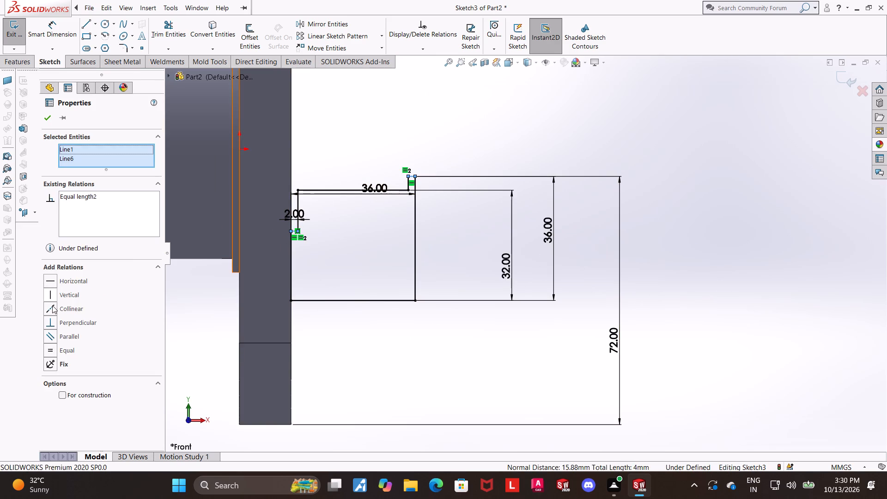
{"action": "left_click", "coordinate": [52, 305]}
{"action": "left_click", "coordinate": [736, 299]}
{"action": "scroll", "coordinate": [729, 299], "scroll_direction": "up", "scroll_amount": 1}
{"action": "scroll", "coordinate": [663, 282], "scroll_direction": "up", "scroll_amount": 2}
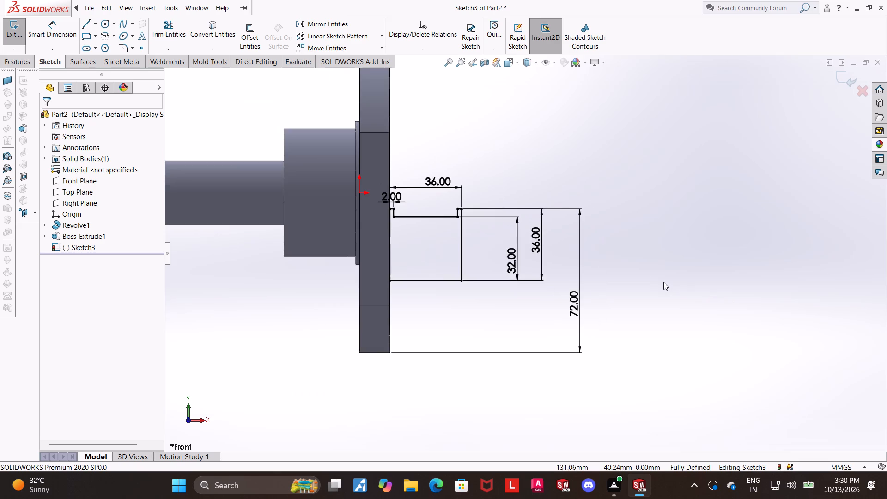
Examine the pin profile's shape and dimensions relative to the flange.
{"action": "scroll", "coordinate": [591, 239], "scroll_direction": "down", "scroll_amount": 4}
{"action": "scroll", "coordinate": [582, 240], "scroll_direction": "up", "scroll_amount": 5}
{"action": "scroll", "coordinate": [406, 240], "scroll_direction": "down", "scroll_amount": 4}
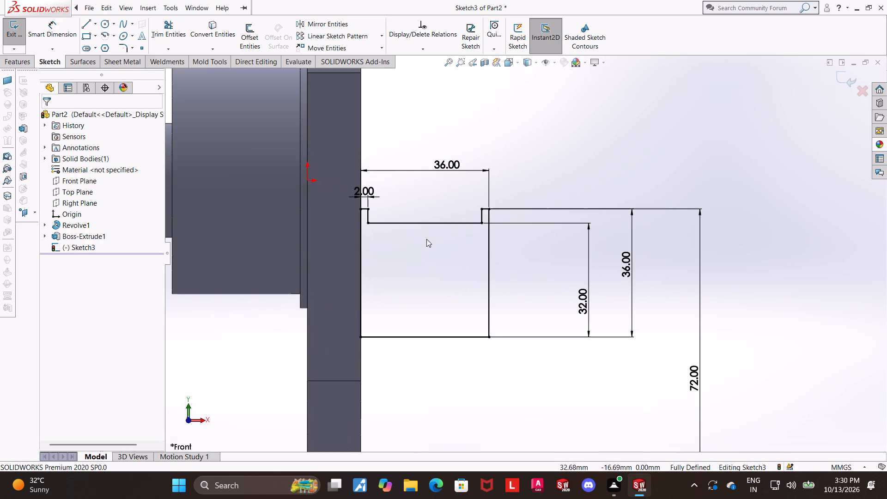
{"action": "scroll", "coordinate": [475, 206], "scroll_direction": "up", "scroll_amount": 1}
{"action": "scroll", "coordinate": [475, 206], "scroll_direction": "down", "scroll_amount": 1}
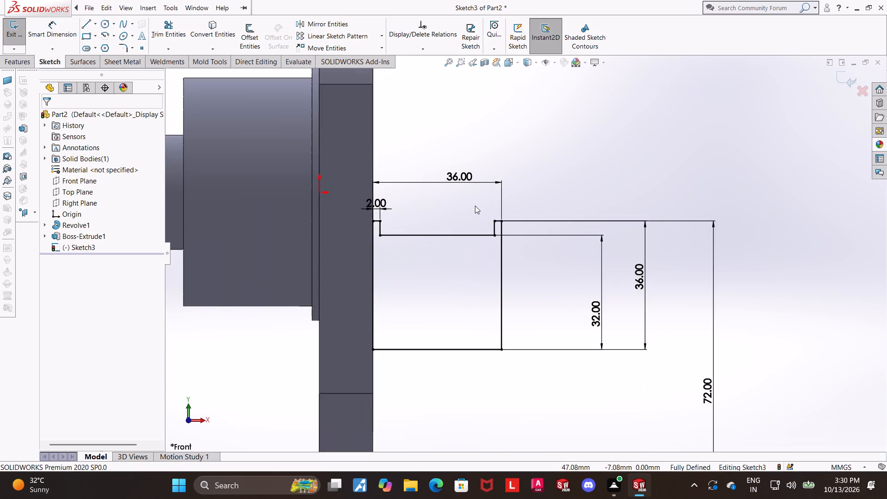
{"action": "scroll", "coordinate": [475, 206], "scroll_direction": "up", "scroll_amount": 4}
{"action": "scroll", "coordinate": [570, 221], "scroll_direction": "down", "scroll_amount": 2}
{"action": "scroll", "coordinate": [565, 330], "scroll_direction": "up", "scroll_amount": 1}
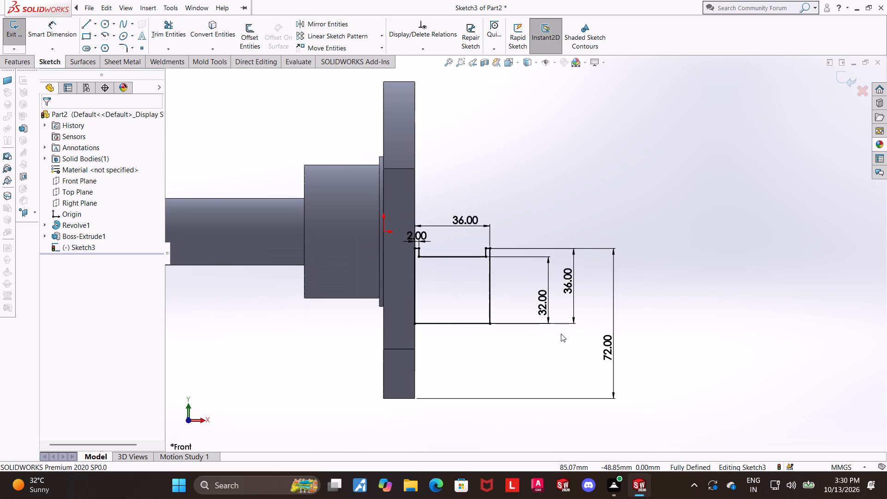
{"action": "scroll", "coordinate": [561, 334], "scroll_direction": "down", "scroll_amount": 1}
{"action": "scroll", "coordinate": [561, 334], "scroll_direction": "up", "scroll_amount": 2}
{"action": "scroll", "coordinate": [523, 304], "scroll_direction": "down", "scroll_amount": 2}
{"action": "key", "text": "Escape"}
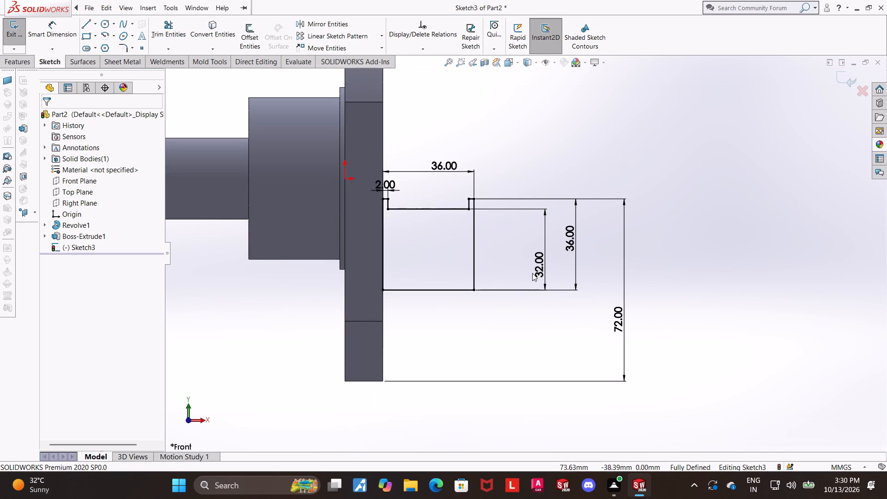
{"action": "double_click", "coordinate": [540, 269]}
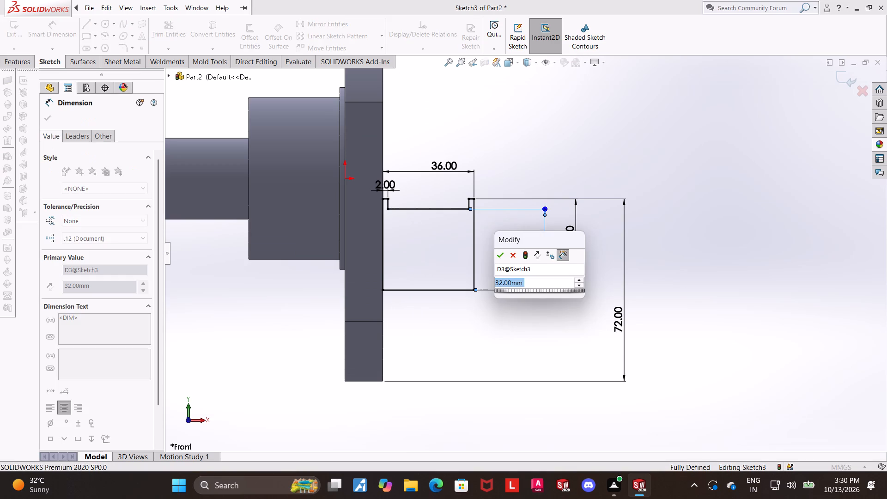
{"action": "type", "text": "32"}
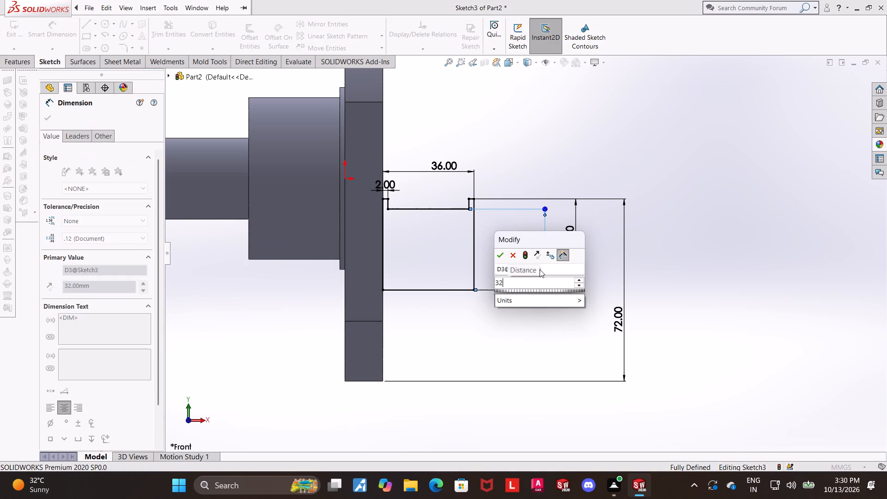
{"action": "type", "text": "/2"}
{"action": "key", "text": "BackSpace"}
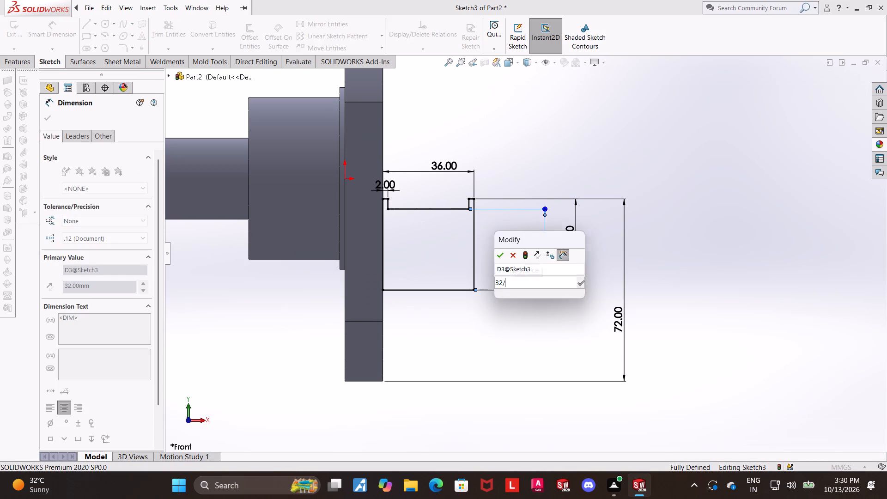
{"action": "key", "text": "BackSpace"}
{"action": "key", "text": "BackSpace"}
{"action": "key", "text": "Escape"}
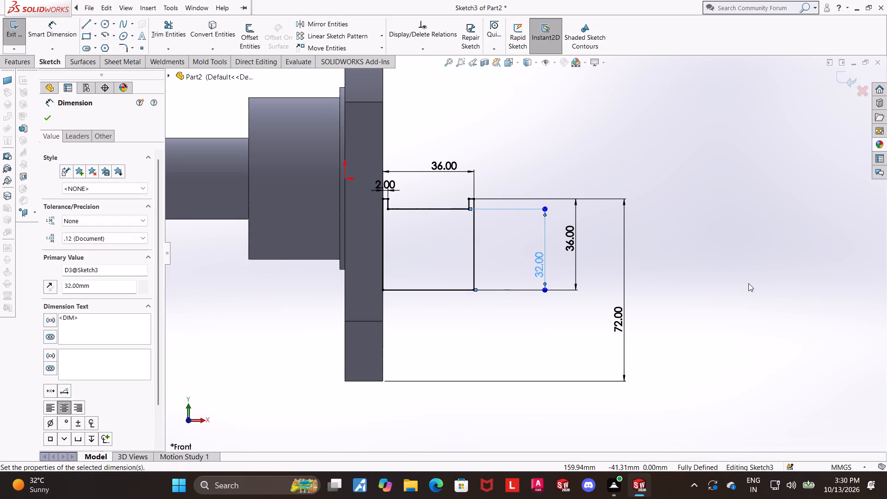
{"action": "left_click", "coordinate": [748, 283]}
Exit the sketch and revolve the pin profile 360 degrees about its bottom line, merging the result with the body.
{"action": "scroll", "coordinate": [714, 271], "scroll_direction": "up", "scroll_amount": 1}
{"action": "scroll", "coordinate": [661, 229], "scroll_direction": "down", "scroll_amount": 1}
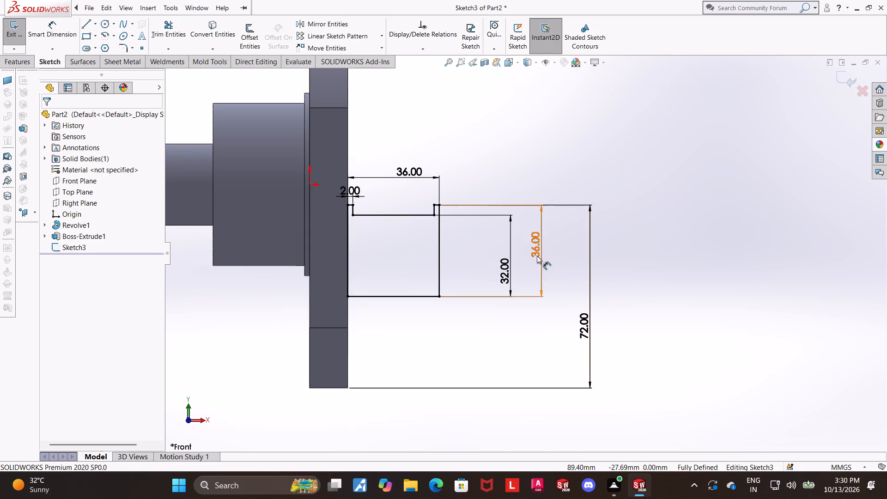
{"action": "scroll", "coordinate": [606, 278], "scroll_direction": "up", "scroll_amount": 1}
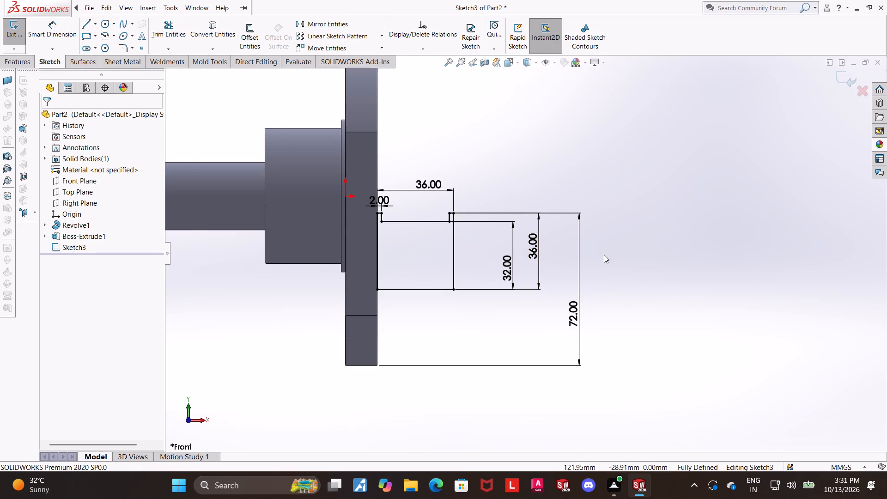
{"action": "scroll", "coordinate": [601, 249], "scroll_direction": "down", "scroll_amount": 1}
{"action": "scroll", "coordinate": [572, 249], "scroll_direction": "up", "scroll_amount": 1}
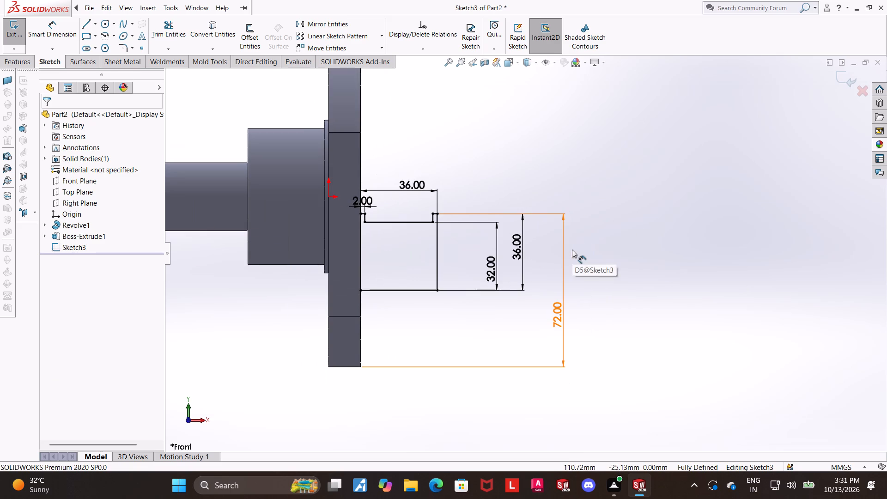
{"action": "scroll", "coordinate": [572, 249], "scroll_direction": "up", "scroll_amount": 1}
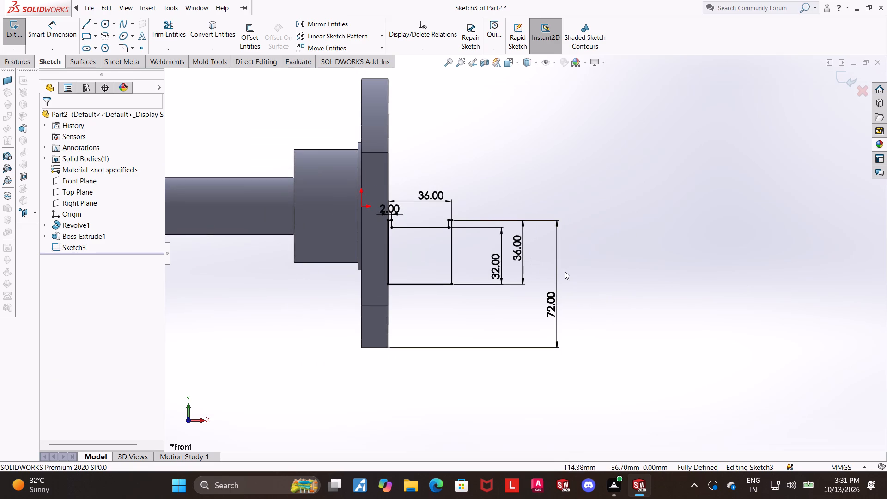
{"action": "middle_click_drag", "start_coordinate": [616, 250], "coordinate": [600, 255]}
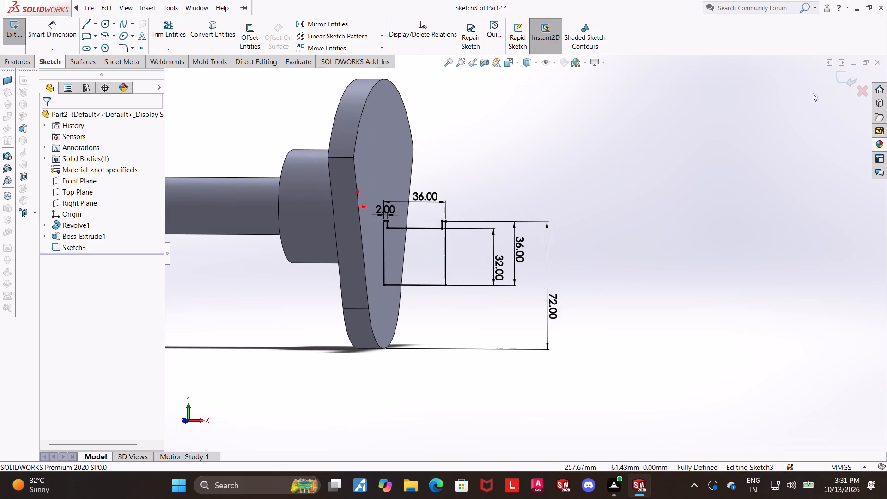
{"action": "left_click", "coordinate": [837, 79]}
{"action": "left_click", "coordinate": [53, 37]}
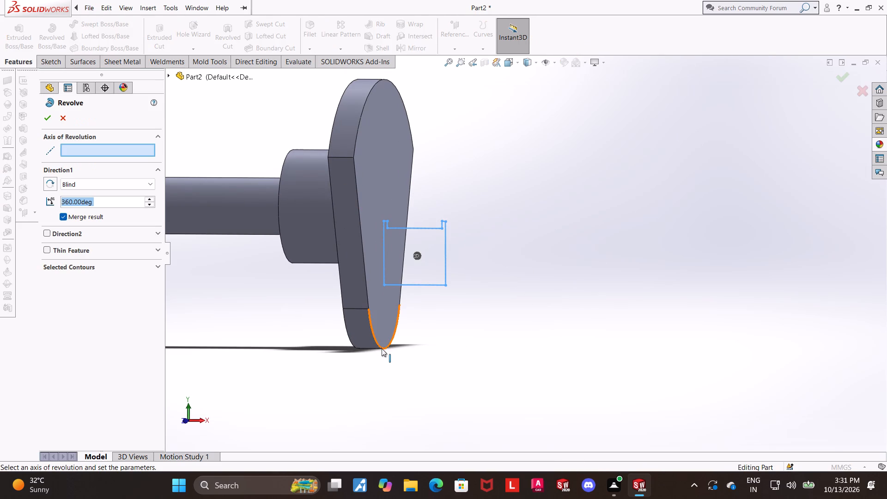
{"action": "left_click", "coordinate": [413, 286]}
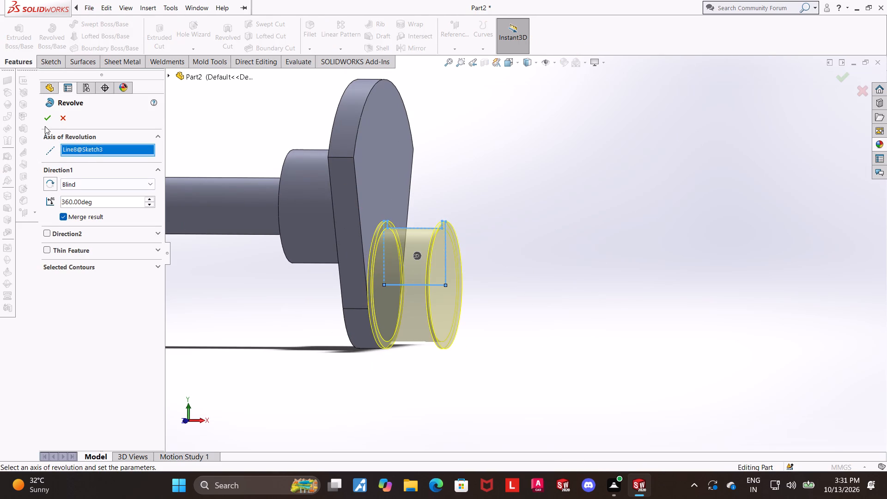
{"action": "left_click", "coordinate": [54, 122]}
{"action": "left_click", "coordinate": [765, 339]}
Inspect the revolved pin and its recess on the flange's outer face from several angles.
{"action": "scroll", "coordinate": [602, 321], "scroll_direction": "up", "scroll_amount": 1}
{"action": "middle_click_drag", "start_coordinate": [599, 320], "coordinate": [568, 334]}
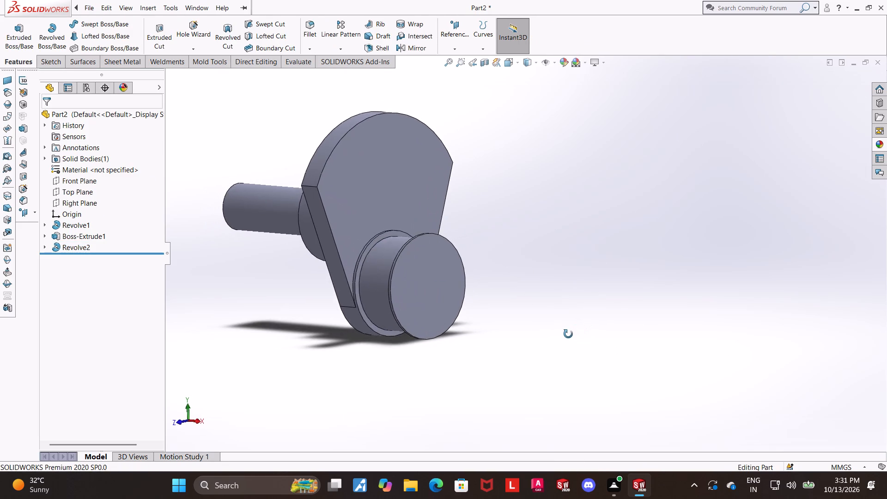
{"action": "middle_click_drag", "start_coordinate": [568, 334], "coordinate": [577, 334]}
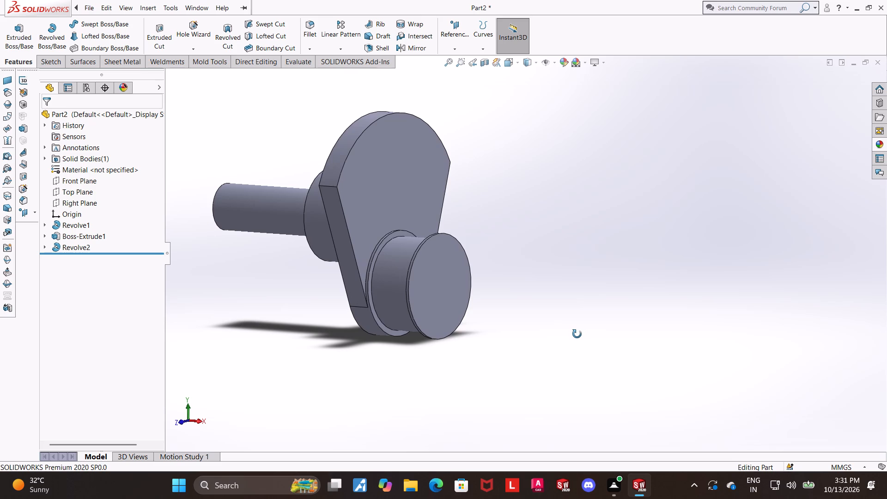
{"action": "middle_click_drag", "start_coordinate": [577, 334], "coordinate": [587, 335]}
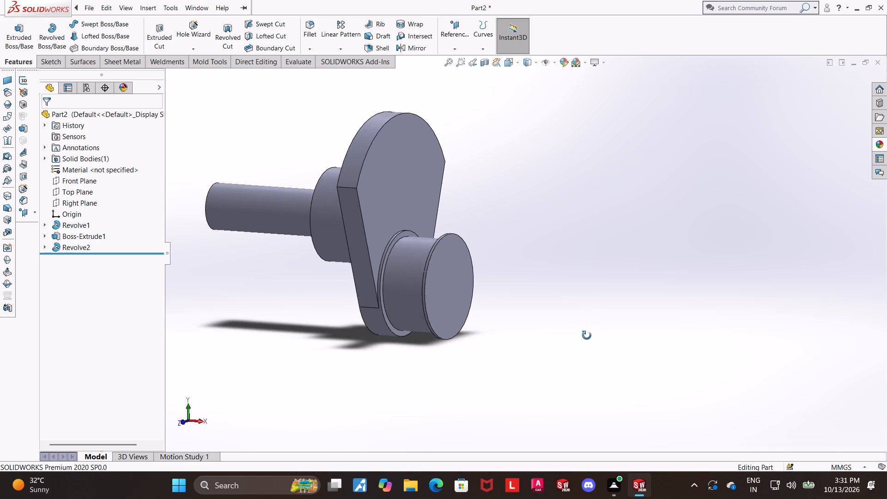
{"action": "middle_click_drag", "start_coordinate": [587, 335], "coordinate": [601, 335]}
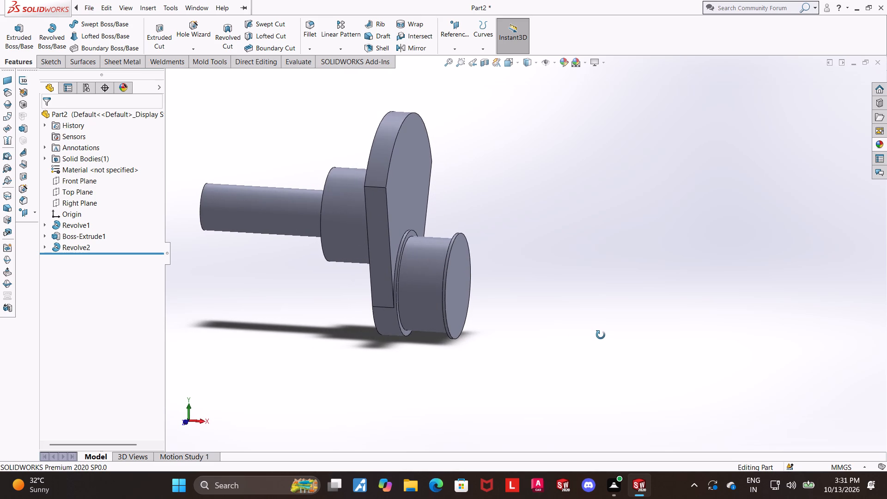
{"action": "middle_click_drag", "start_coordinate": [601, 335], "coordinate": [603, 336]}
{"action": "middle_click_drag", "start_coordinate": [580, 336], "coordinate": [601, 336]}
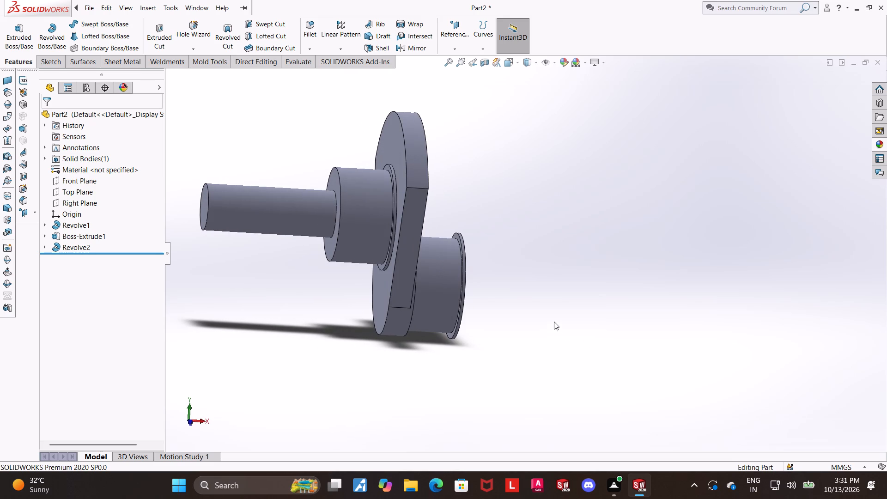
{"action": "scroll", "coordinate": [543, 297], "scroll_direction": "down", "scroll_amount": 2}
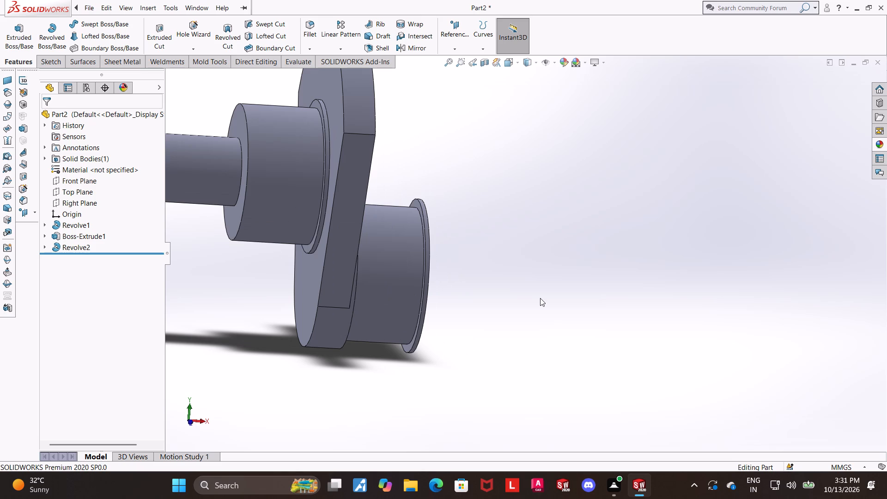
{"action": "scroll", "coordinate": [540, 298], "scroll_direction": "up", "scroll_amount": 1}
{"action": "middle_click_drag", "start_coordinate": [492, 283], "coordinate": [414, 274]}
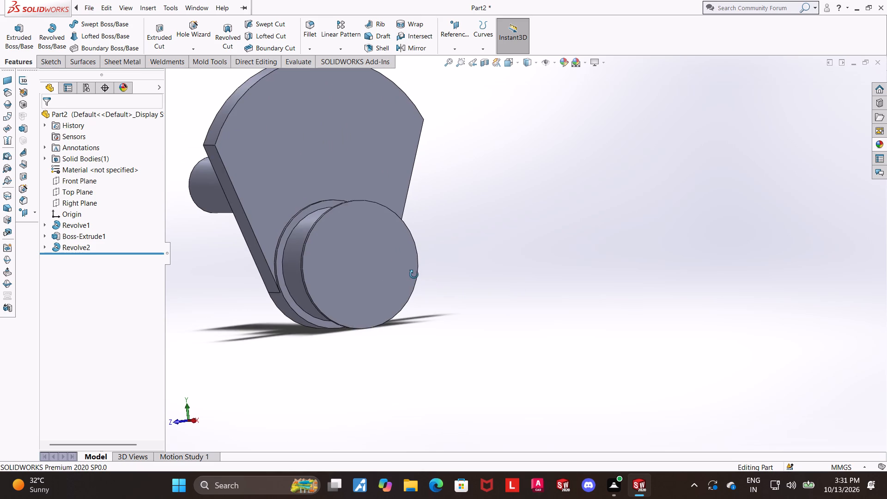
{"action": "middle_click_drag", "start_coordinate": [414, 274], "coordinate": [426, 283]}
{"action": "middle_click_drag", "start_coordinate": [340, 230], "coordinate": [352, 244]}
{"action": "scroll", "coordinate": [456, 62], "scroll_direction": "up", "scroll_amount": 2}
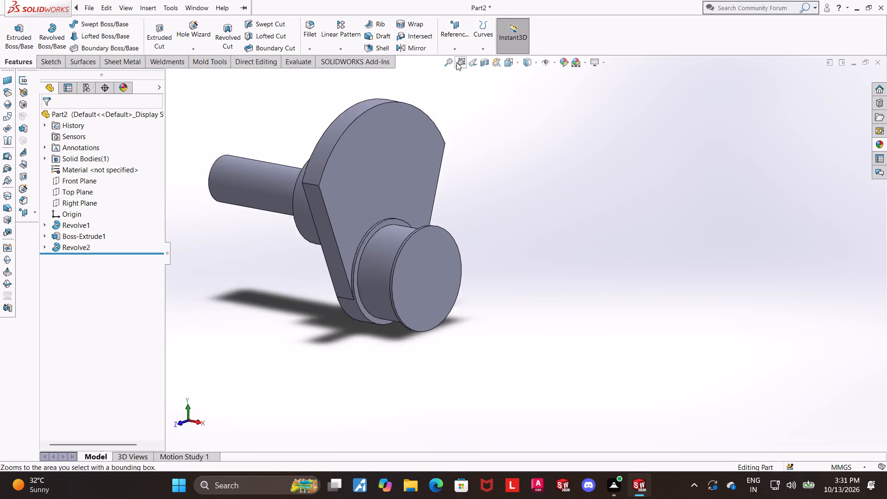
Create a reference plane offset 15+18 mm from the Right Plane, on the pin side of the flange.
{"action": "scroll", "coordinate": [456, 62], "scroll_direction": "up", "scroll_amount": 1}
{"action": "scroll", "coordinate": [472, 79], "scroll_direction": "down", "scroll_amount": 3}
{"action": "left_click", "coordinate": [464, 49]}
{"action": "left_click", "coordinate": [466, 63]}
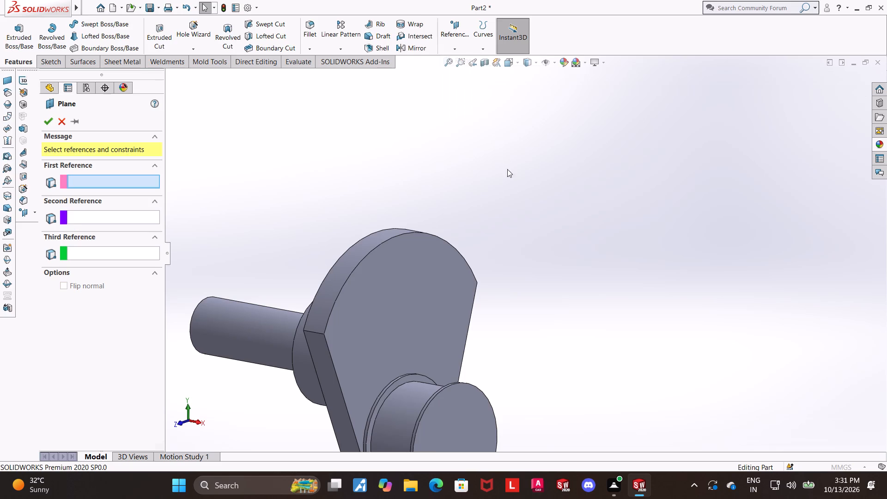
{"action": "scroll", "coordinate": [513, 211], "scroll_direction": "up", "scroll_amount": 2}
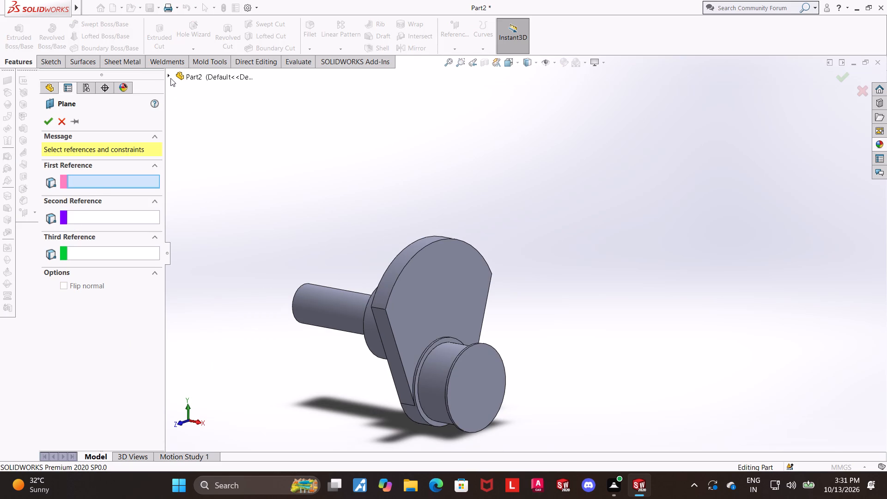
{"action": "left_click", "coordinate": [170, 78]}
{"action": "left_click", "coordinate": [201, 166]}
{"action": "scroll", "coordinate": [687, 340], "scroll_direction": "up", "scroll_amount": 1}
{"action": "middle_click_drag", "start_coordinate": [695, 330], "coordinate": [743, 288]}
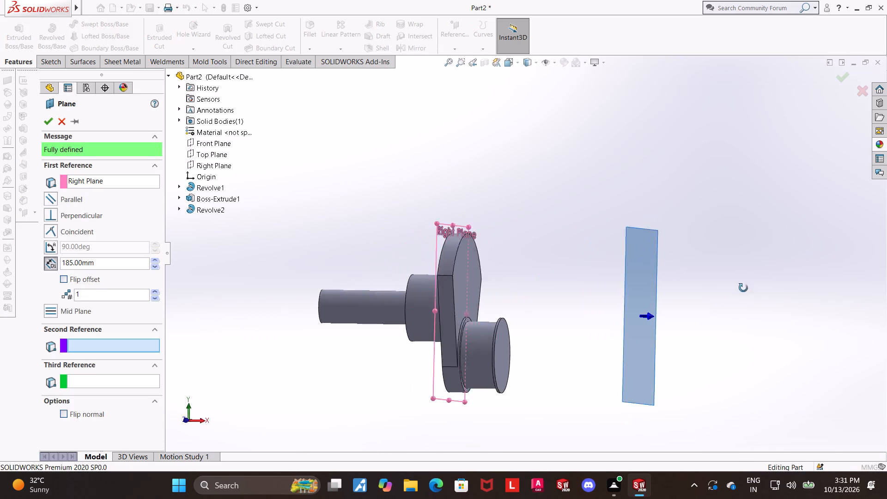
{"action": "middle_click_drag", "start_coordinate": [743, 288], "coordinate": [739, 313]}
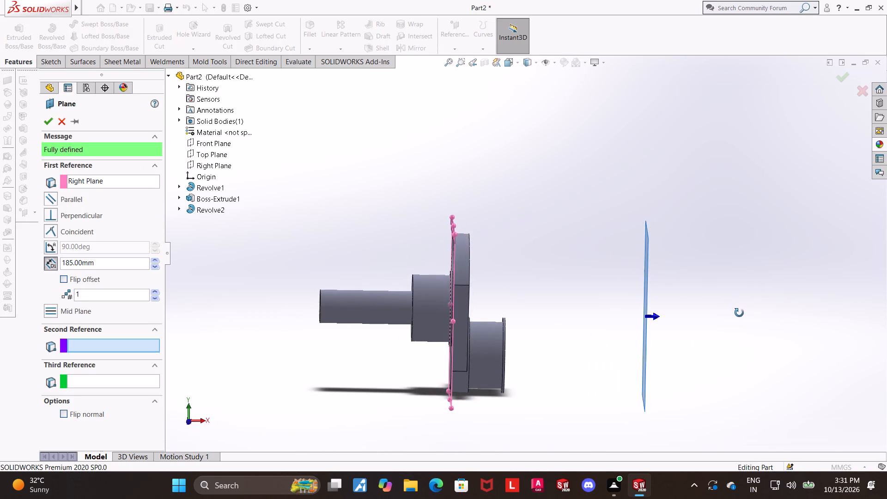
{"action": "middle_click_drag", "start_coordinate": [739, 313], "coordinate": [739, 327]}
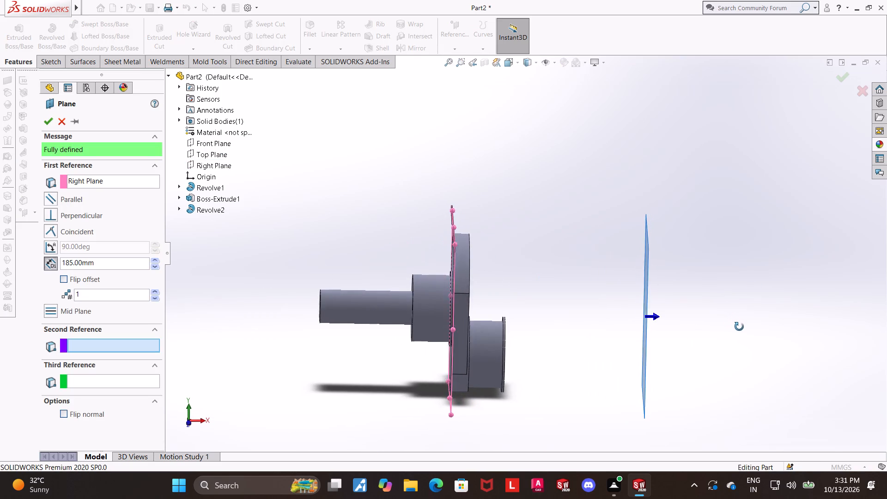
{"action": "middle_click_drag", "start_coordinate": [739, 327], "coordinate": [730, 331]}
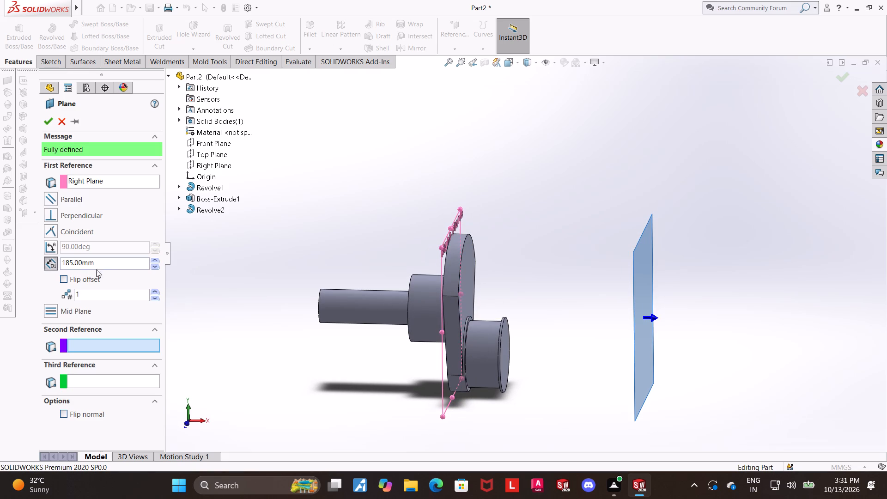
{"action": "left_click", "coordinate": [111, 264]}
{"action": "left_click_drag", "start_coordinate": [114, 264], "coordinate": [16, 267]}
{"action": "type", "text": "15"}
{"action": "key", "text": "equal"}
{"action": "key", "text": "BackSpace"}
{"action": "key", "text": "shift+plus"}
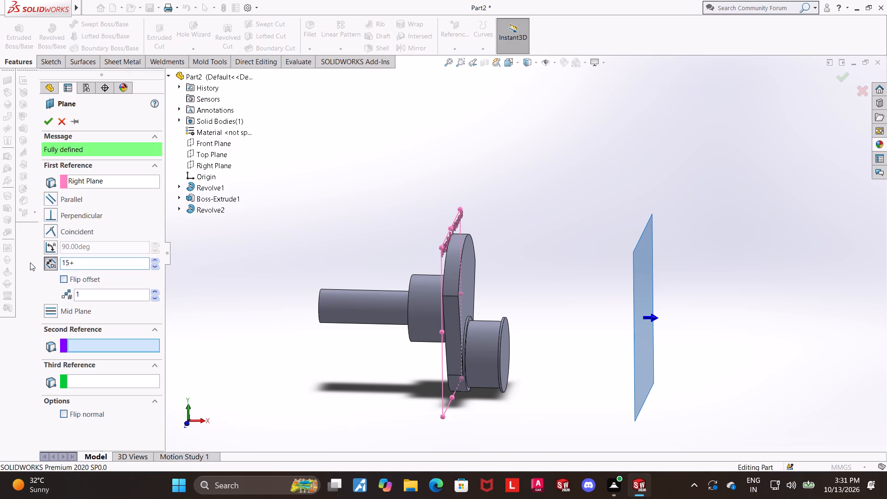
{"action": "type", "text": "18"}
{"action": "key", "text": "Return"}
{"action": "left_click", "coordinate": [52, 116]}
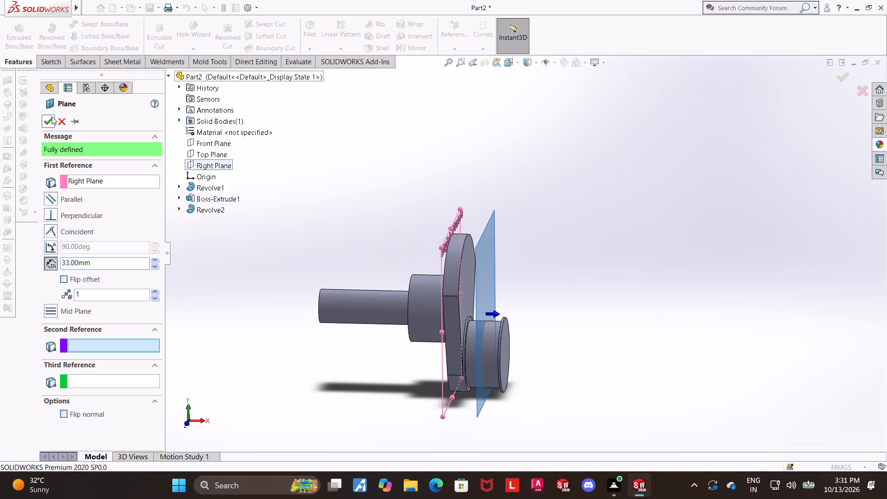
{"action": "left_click", "coordinate": [517, 65]}
{"action": "left_click", "coordinate": [398, 362]}
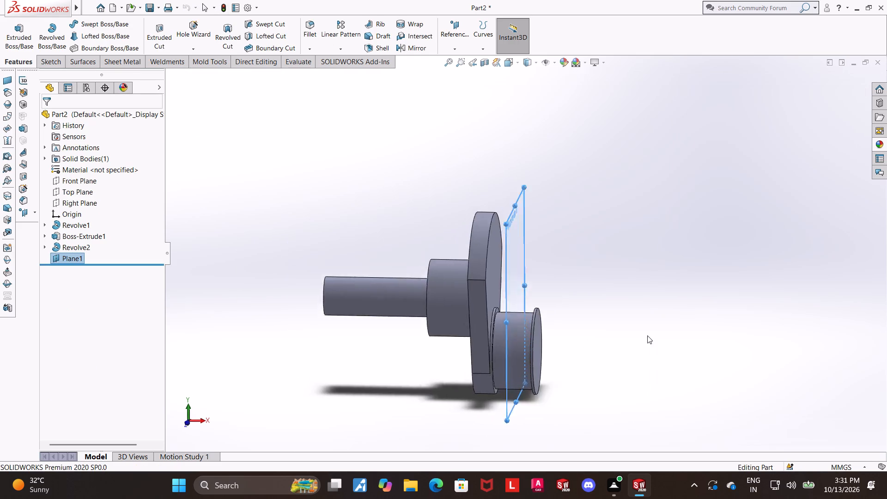
Mirror the tapered flange extrusion, Boss-Extrude1, about the new offset plane through the pin.
{"action": "scroll", "coordinate": [805, 329], "scroll_direction": "up", "scroll_amount": 2}
{"action": "scroll", "coordinate": [753, 313], "scroll_direction": "down", "scroll_amount": 1}
{"action": "scroll", "coordinate": [753, 313], "scroll_direction": "up", "scroll_amount": 2}
{"action": "scroll", "coordinate": [739, 300], "scroll_direction": "down", "scroll_amount": 1}
{"action": "middle_click_drag", "start_coordinate": [716, 292], "coordinate": [700, 292]}
{"action": "left_click", "coordinate": [282, 298]}
{"action": "middle_click_drag", "start_coordinate": [576, 236], "coordinate": [526, 236]}
{"action": "middle_click_drag", "start_coordinate": [778, 193], "coordinate": [826, 229]}
{"action": "scroll", "coordinate": [615, 227], "scroll_direction": "down", "scroll_amount": 2}
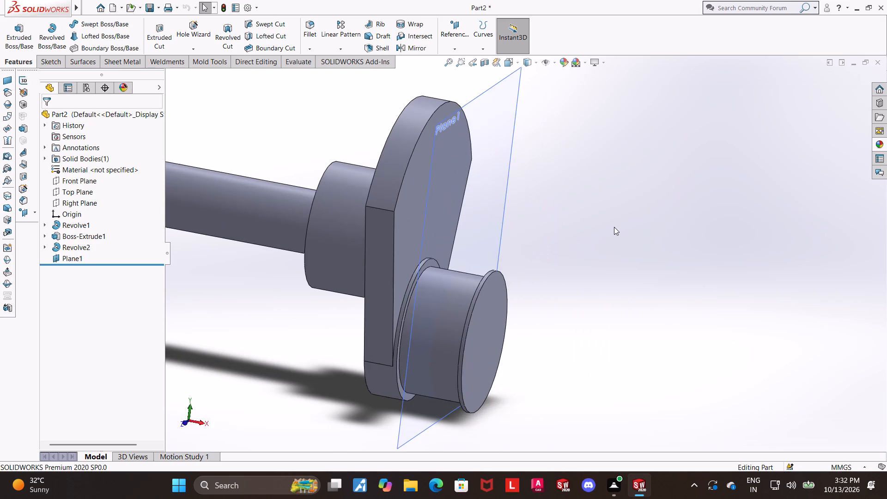
{"action": "left_click", "coordinate": [418, 43]}
{"action": "scroll", "coordinate": [275, 138], "scroll_direction": "up", "scroll_amount": 3}
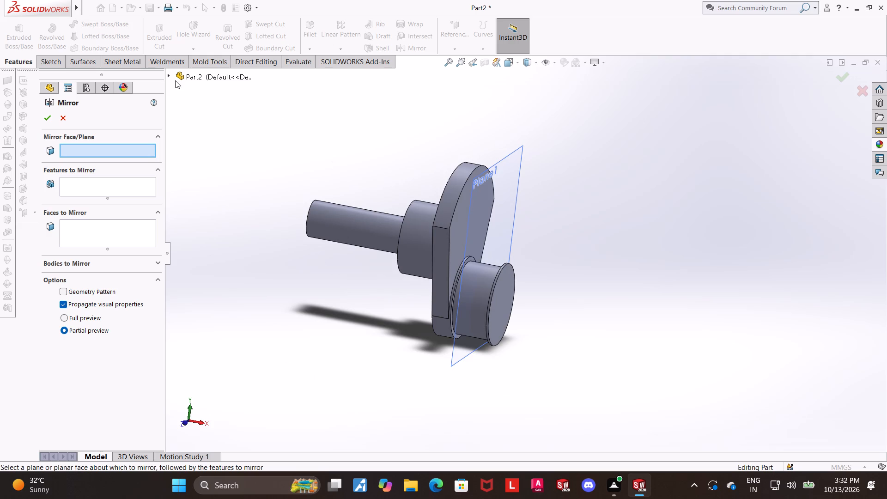
{"action": "left_click", "coordinate": [171, 77]}
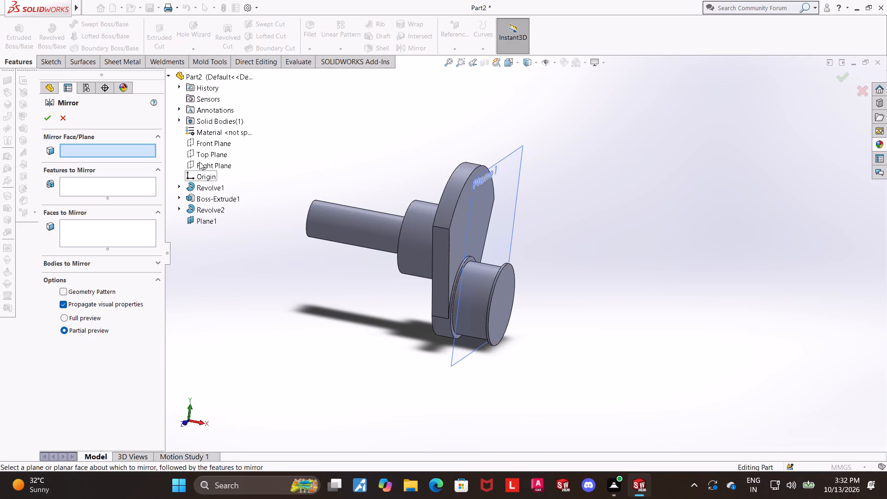
{"action": "left_click", "coordinate": [201, 219]}
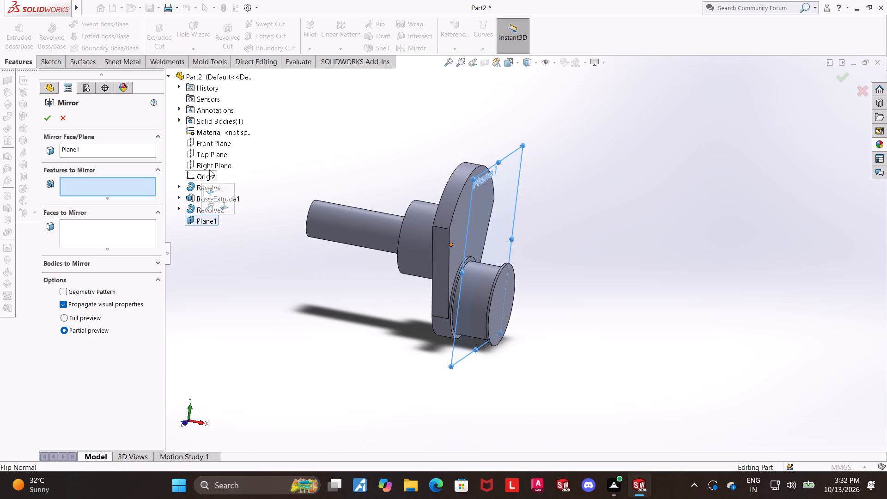
{"action": "left_click", "coordinate": [198, 198]}
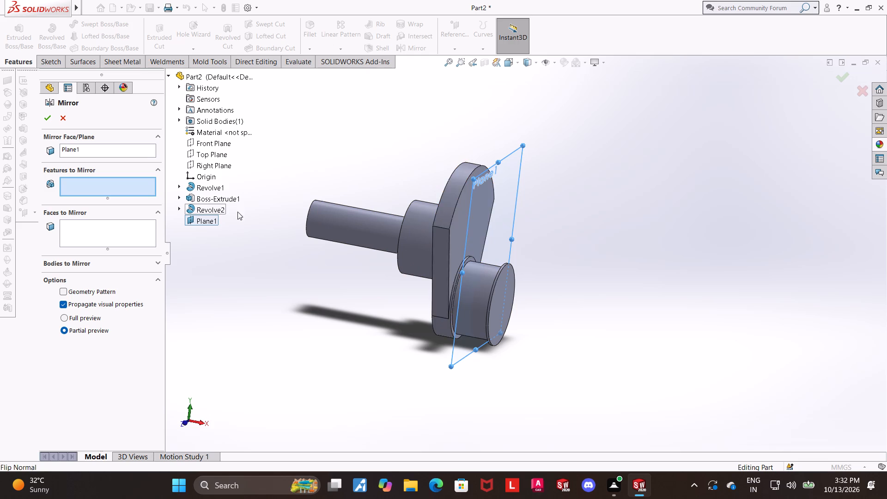
{"action": "double_click", "coordinate": [225, 199]}
{"action": "left_click", "coordinate": [43, 123]}
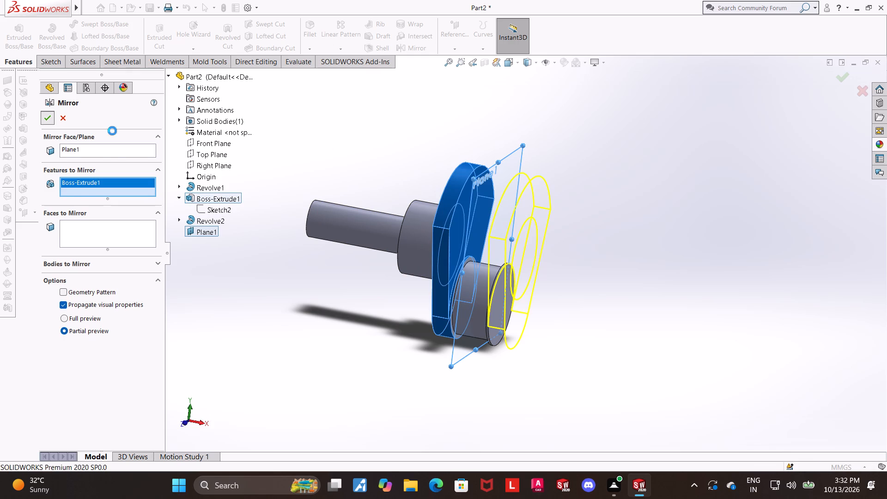
{"action": "left_click", "coordinate": [668, 182]}
Inspect both flanges and the pin between them from several angles.
{"action": "scroll", "coordinate": [668, 239], "scroll_direction": "up", "scroll_amount": 1}
{"action": "middle_click_drag", "start_coordinate": [668, 239], "coordinate": [688, 249]}
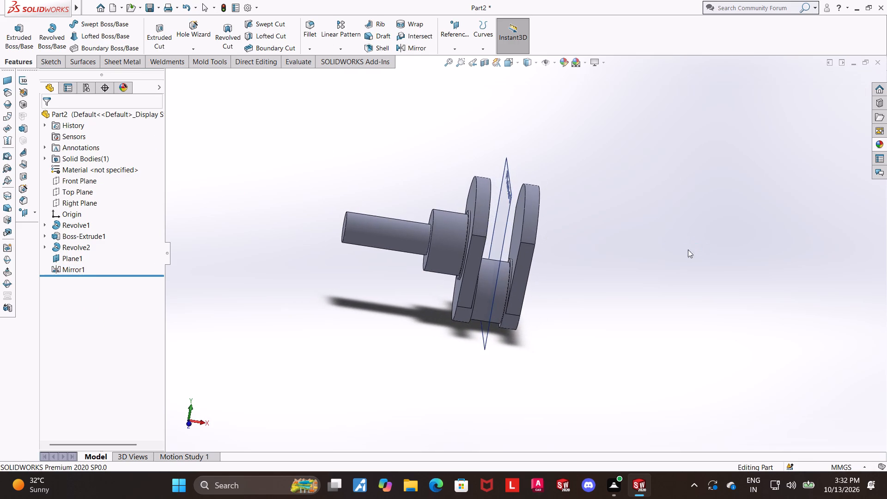
{"action": "scroll", "coordinate": [564, 262], "scroll_direction": "down", "scroll_amount": 4}
{"action": "middle_click_drag", "start_coordinate": [561, 280], "coordinate": [563, 274]}
{"action": "scroll", "coordinate": [562, 271], "scroll_direction": "up", "scroll_amount": 1}
{"action": "middle_click_drag", "start_coordinate": [557, 272], "coordinate": [549, 268]}
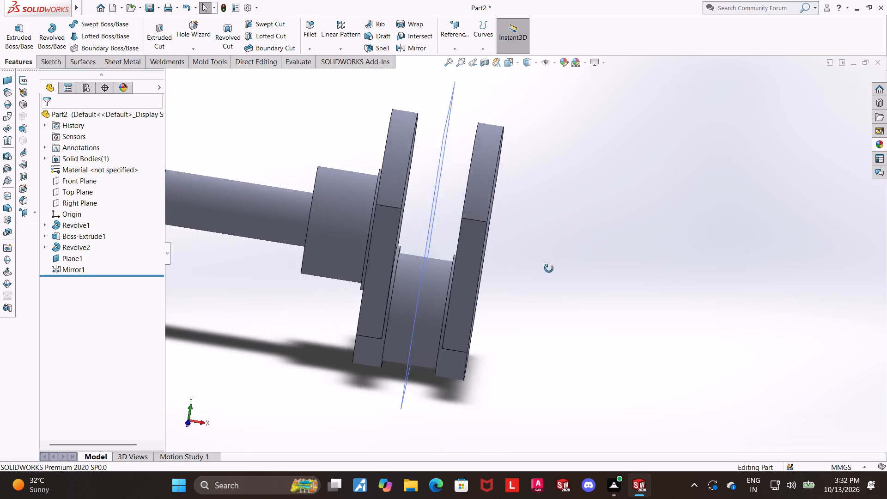
{"action": "middle_click_drag", "start_coordinate": [549, 268], "coordinate": [529, 253]}
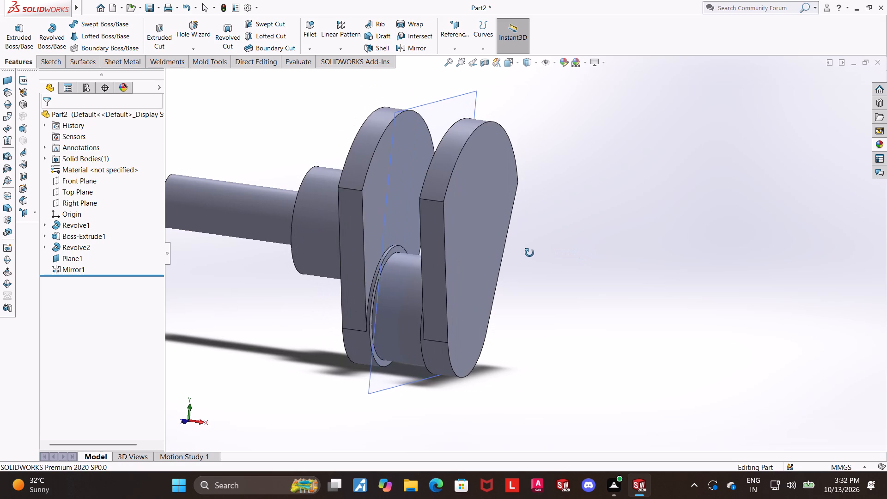
{"action": "middle_click_drag", "start_coordinate": [529, 253], "coordinate": [527, 254]}
{"action": "scroll", "coordinate": [527, 254], "scroll_direction": "up", "scroll_amount": 2}
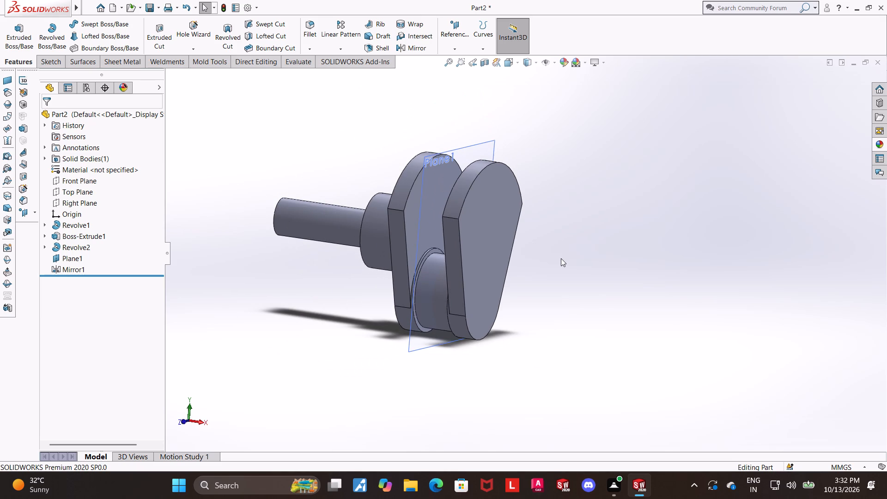
{"action": "scroll", "coordinate": [561, 258], "scroll_direction": "up", "scroll_amount": 1}
{"action": "scroll", "coordinate": [561, 258], "scroll_direction": "down", "scroll_amount": 1}
{"action": "middle_click_drag", "start_coordinate": [561, 265], "coordinate": [580, 248]}
{"action": "middle_click_drag", "start_coordinate": [570, 253], "coordinate": [597, 270]}
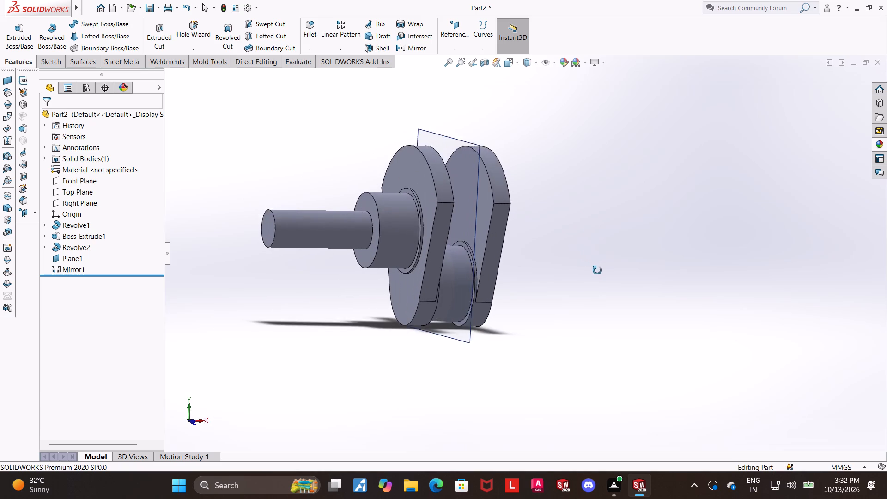
{"action": "middle_click_drag", "start_coordinate": [597, 270], "coordinate": [587, 274]}
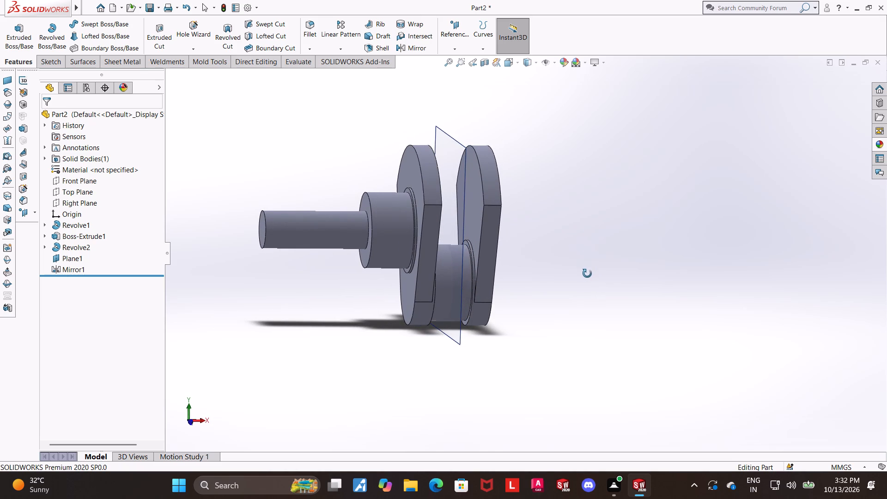
{"action": "middle_click_drag", "start_coordinate": [587, 274], "coordinate": [583, 277]}
{"action": "scroll", "coordinate": [571, 274], "scroll_direction": "up", "scroll_amount": 1}
{"action": "middle_click_drag", "start_coordinate": [568, 274], "coordinate": [540, 271]}
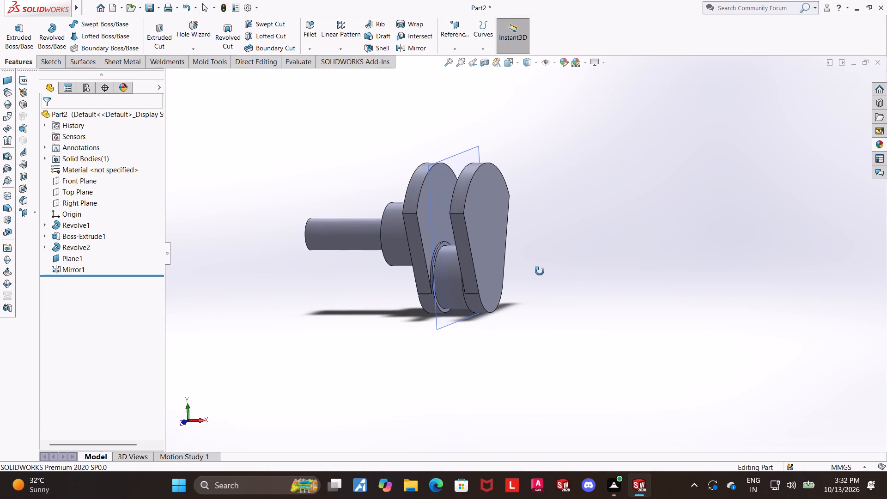
{"action": "middle_click_drag", "start_coordinate": [540, 271], "coordinate": [538, 272]}
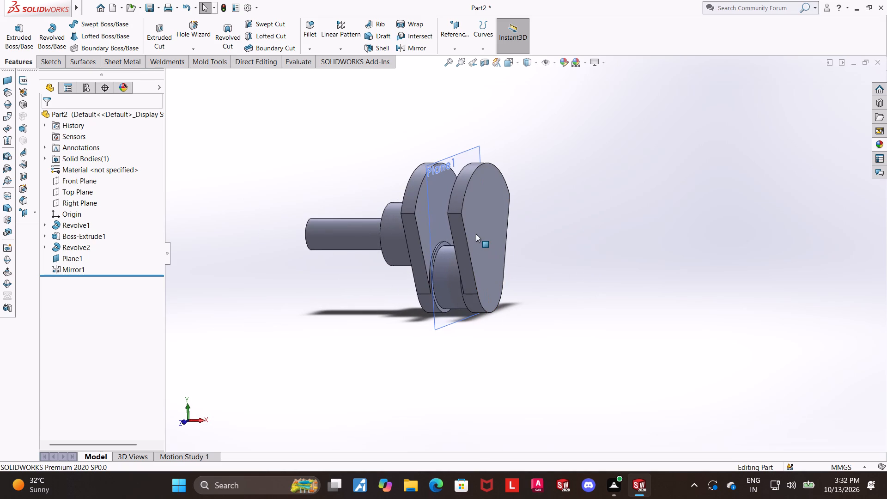
Start a new sketch on the Front Plane and view it face-on around the second flange.
{"action": "left_click", "coordinate": [67, 177]}
{"action": "left_click", "coordinate": [73, 167]}
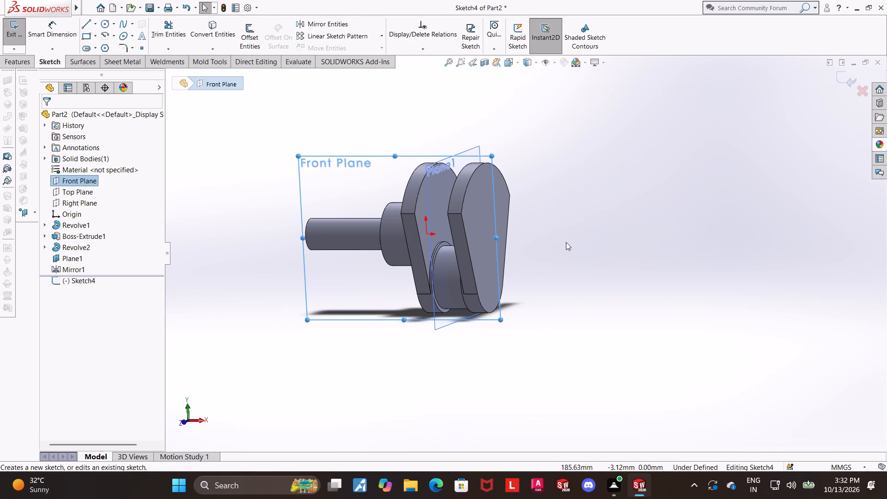
{"action": "left_click", "coordinate": [80, 281]}
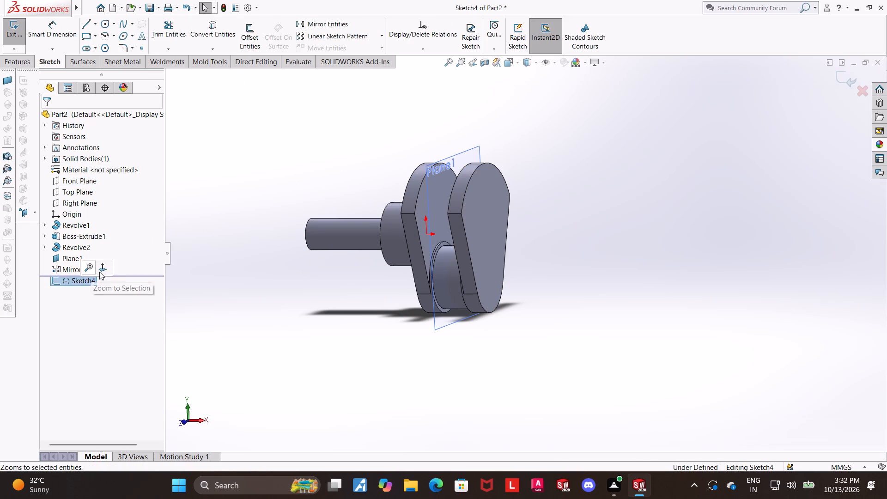
{"action": "left_click", "coordinate": [99, 272]}
{"action": "scroll", "coordinate": [688, 291], "scroll_direction": "up", "scroll_amount": 6}
{"action": "scroll", "coordinate": [696, 222], "scroll_direction": "down", "scroll_amount": 2}
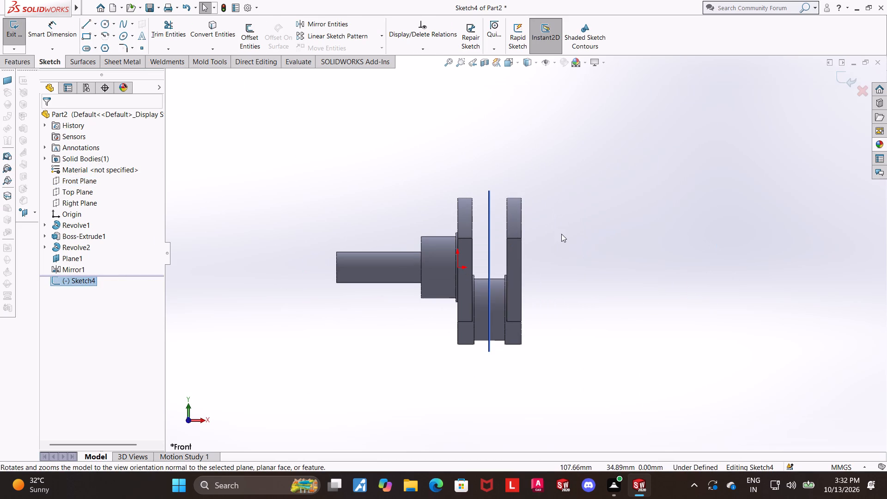
{"action": "scroll", "coordinate": [656, 231], "scroll_direction": "up", "scroll_amount": 2}
{"action": "scroll", "coordinate": [650, 230], "scroll_direction": "down", "scroll_amount": 2}
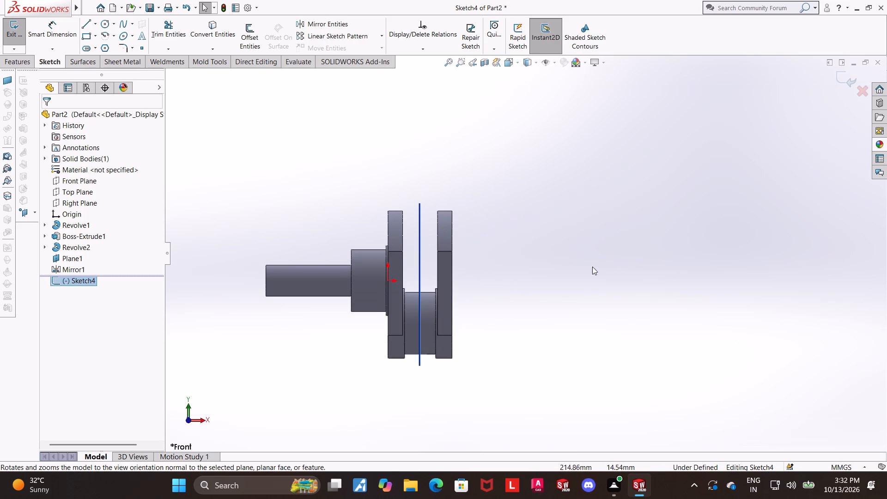
{"action": "scroll", "coordinate": [552, 267], "scroll_direction": "down", "scroll_amount": 1}
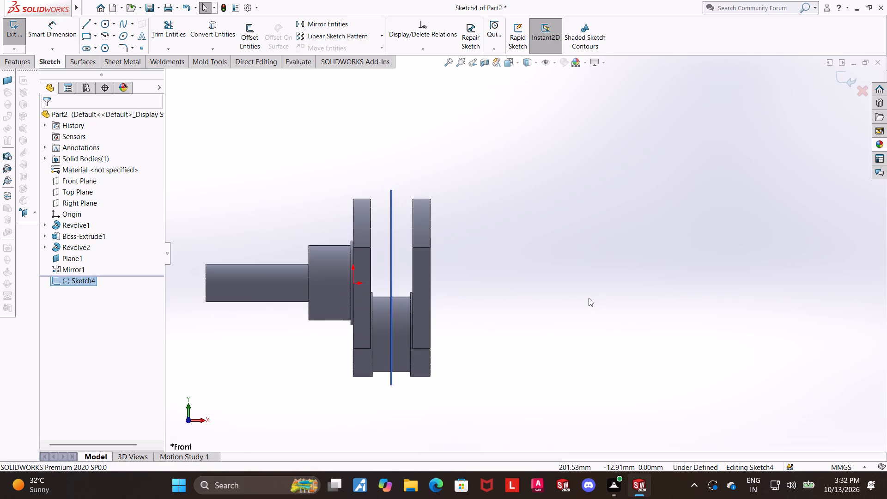
{"action": "scroll", "coordinate": [589, 298], "scroll_direction": "up", "scroll_amount": 1}
{"action": "scroll", "coordinate": [582, 289], "scroll_direction": "down", "scroll_amount": 2}
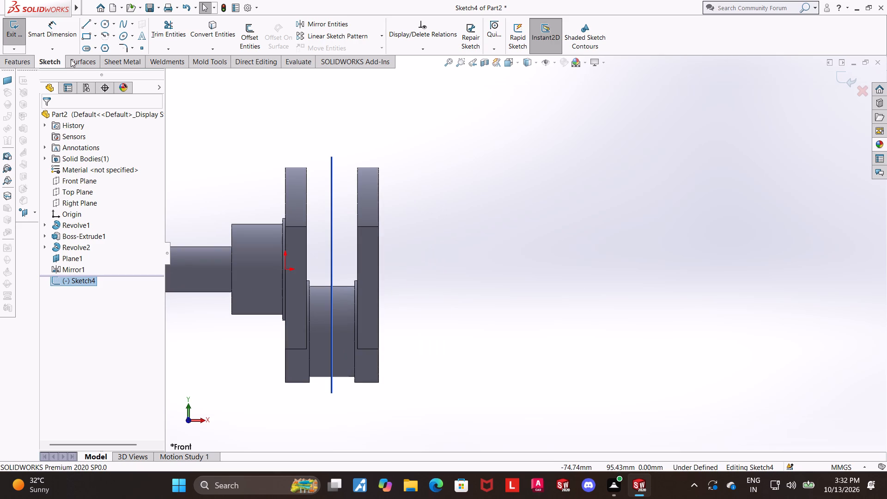
Sketch a horizontal line about 78 mm outward from the second flange's outer face, a vertical about 48 mm up, and a short inward top line.
{"action": "left_click", "coordinate": [90, 23]}
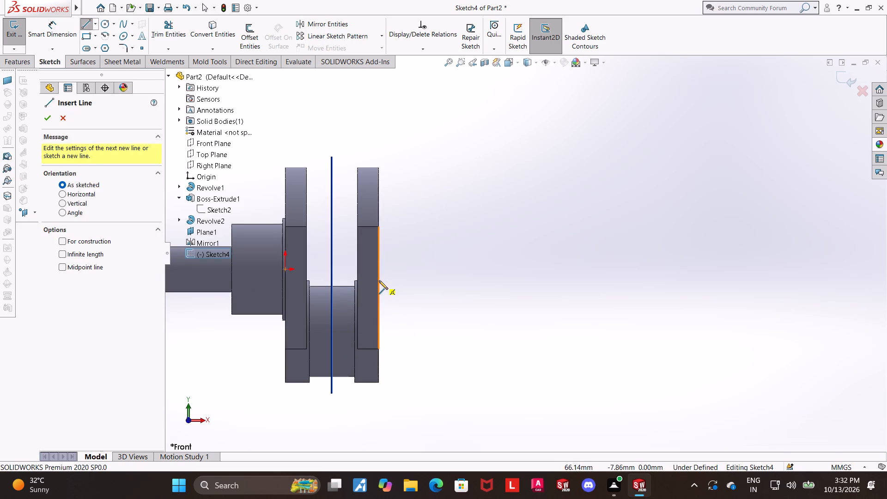
{"action": "left_click", "coordinate": [379, 280]}
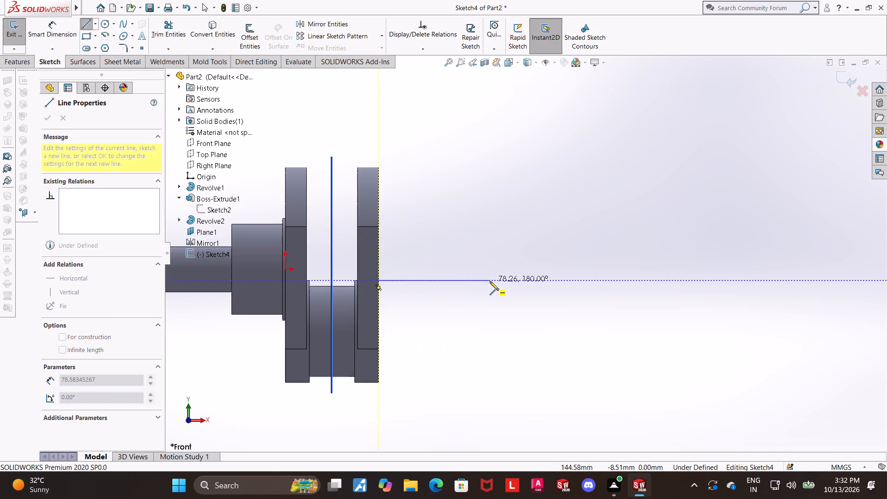
{"action": "left_click", "coordinate": [490, 281]}
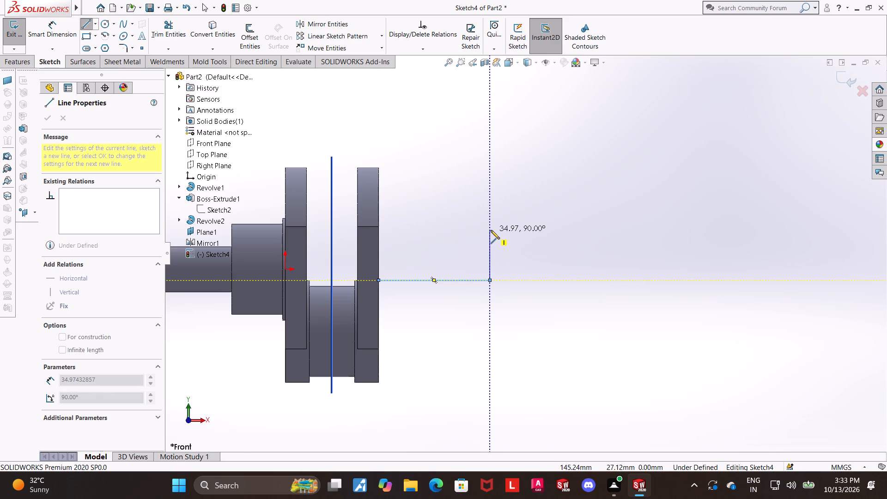
{"action": "scroll", "coordinate": [490, 232], "scroll_direction": "up", "scroll_amount": 1}
{"action": "scroll", "coordinate": [490, 235], "scroll_direction": "down", "scroll_amount": 1}
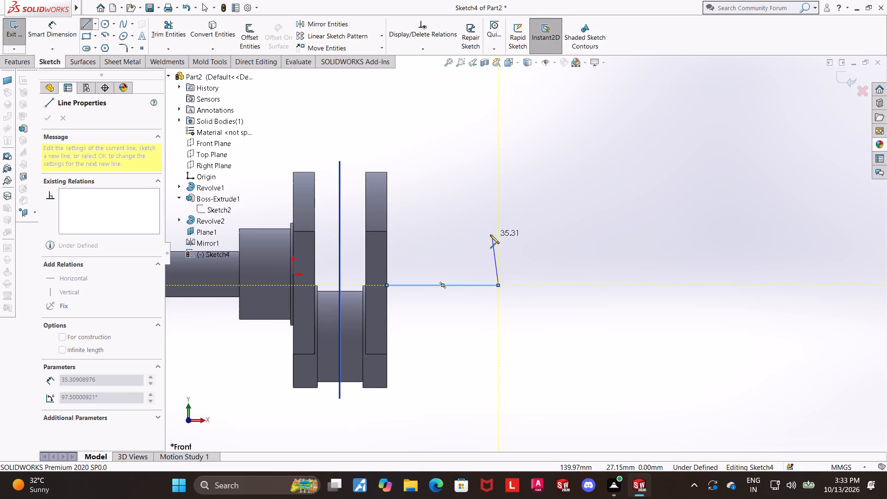
{"action": "scroll", "coordinate": [490, 237], "scroll_direction": "up", "scroll_amount": 2}
{"action": "scroll", "coordinate": [493, 245], "scroll_direction": "down", "scroll_amount": 1}
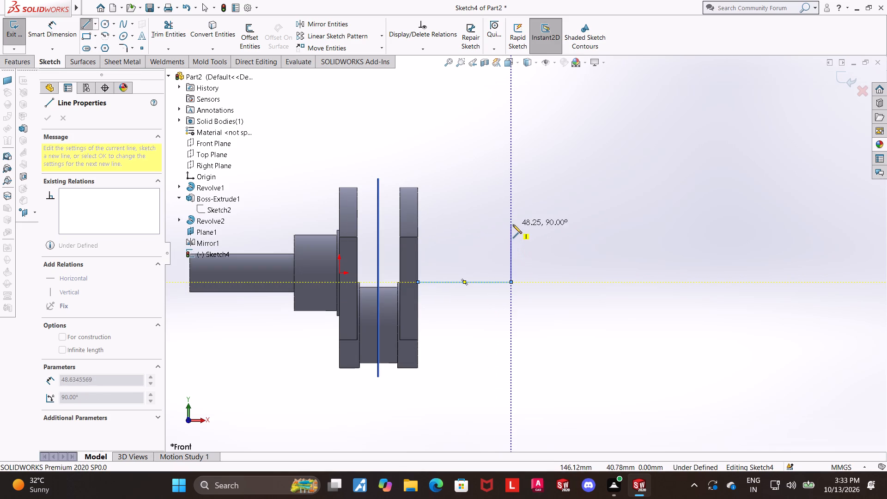
{"action": "left_click", "coordinate": [512, 225]}
{"action": "left_click", "coordinate": [503, 225]}
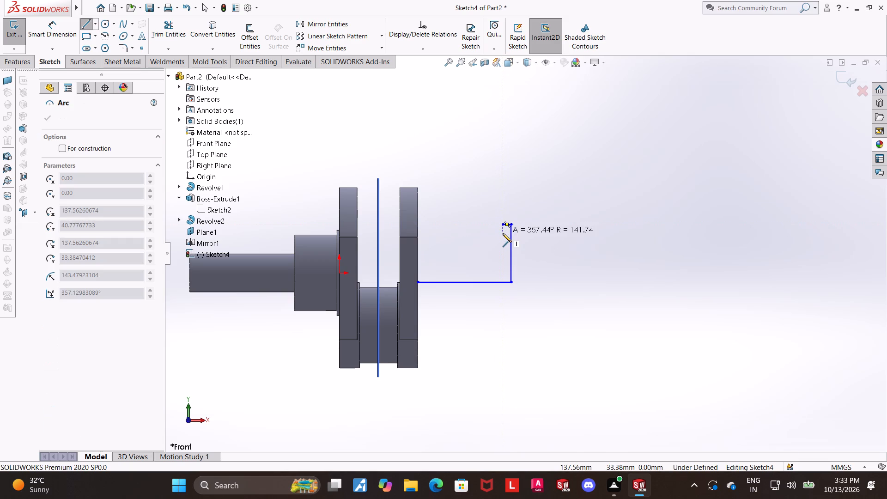
{"action": "left_click", "coordinate": [503, 233]}
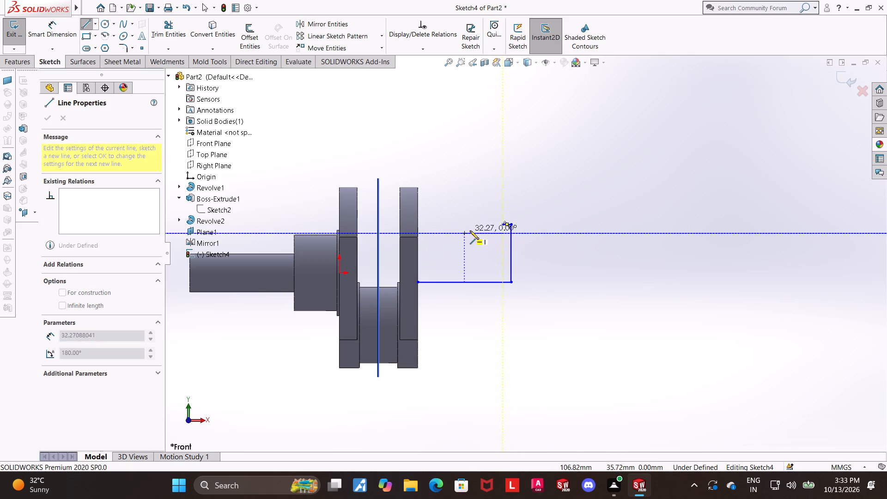
{"action": "scroll", "coordinate": [511, 236], "scroll_direction": "down", "scroll_amount": 4}
{"action": "key", "text": "Escape"}
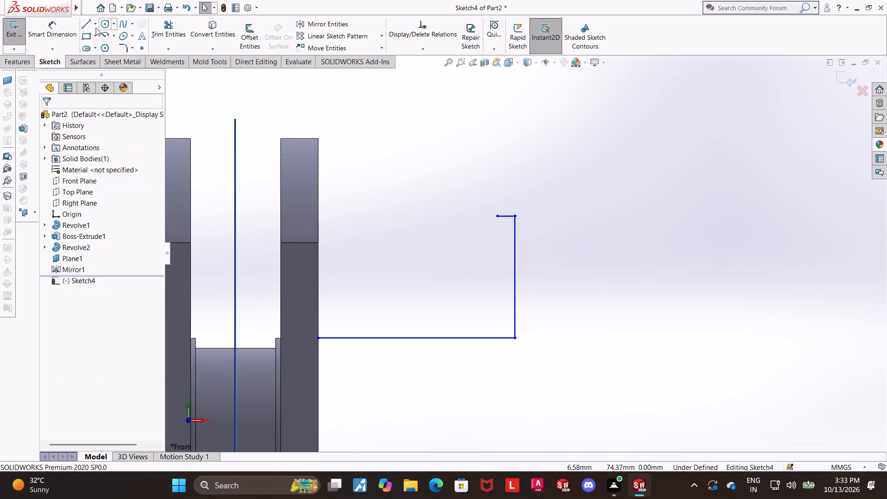
Continue the profile about 10 mm down, across to form a recess, up about 11 mm, and close it along the flange face.
{"action": "left_click", "coordinate": [88, 23]}
{"action": "left_click", "coordinate": [498, 217]}
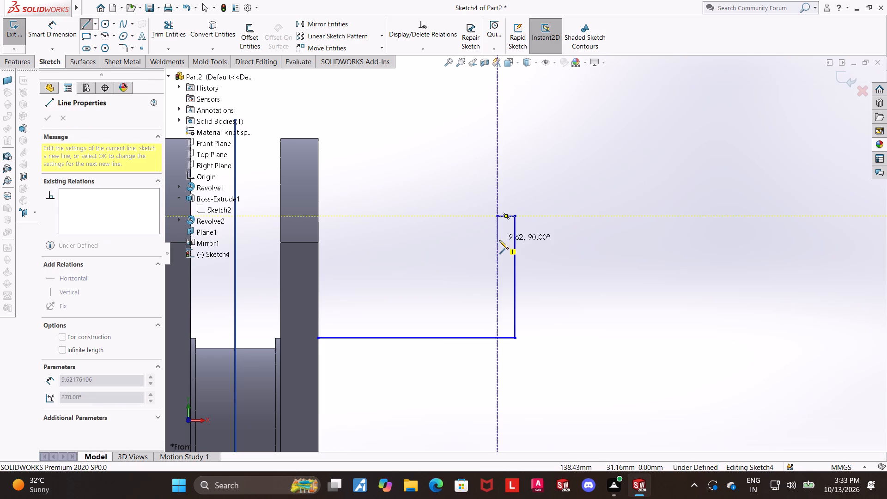
{"action": "left_click", "coordinate": [499, 240]}
{"action": "left_click", "coordinate": [338, 241]}
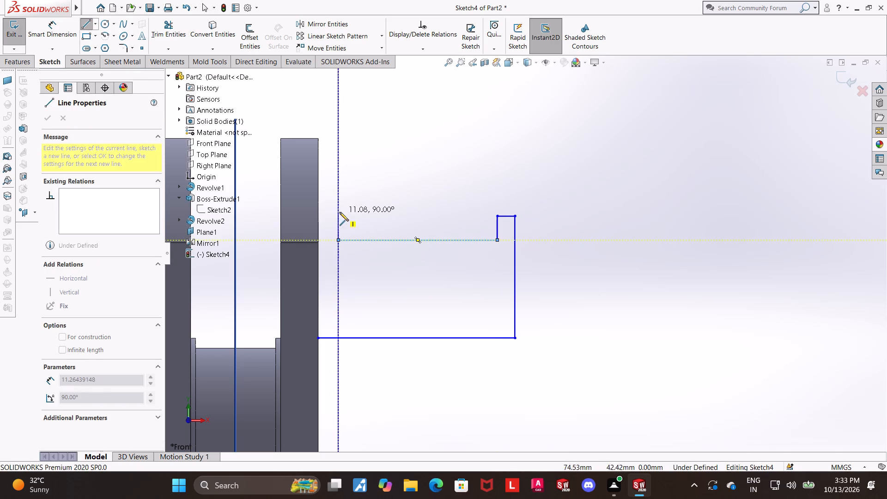
{"action": "left_click", "coordinate": [340, 212]}
{"action": "left_click", "coordinate": [318, 212]}
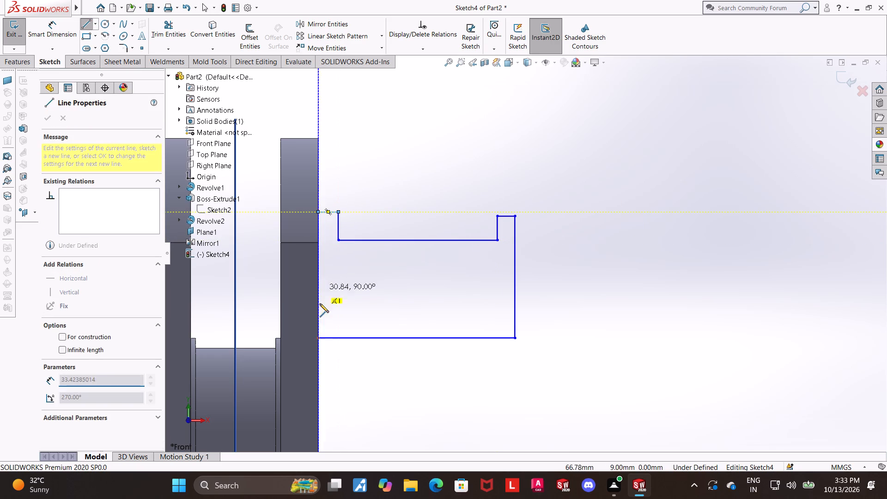
{"action": "left_click", "coordinate": [319, 337]}
{"action": "key", "text": "Escape"}
{"action": "key", "text": "Escape"}
{"action": "key", "text": "Escape"}
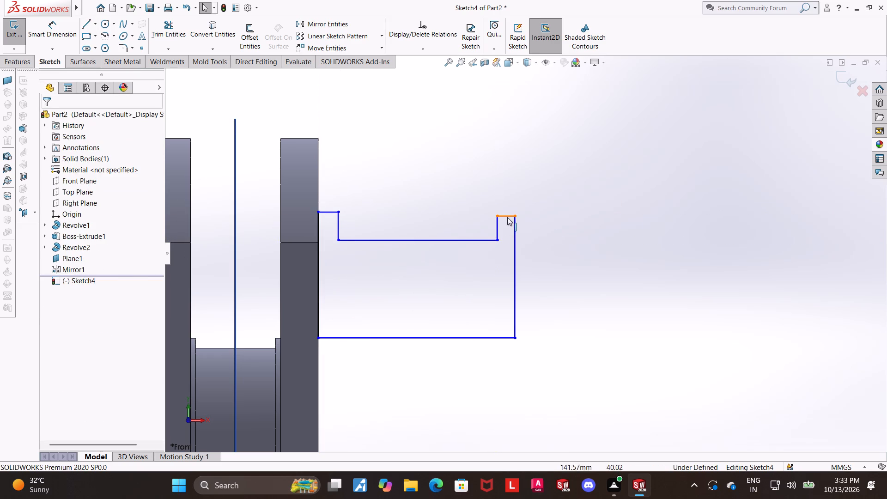
Make the two short top lines on either side of the recess collinear.
{"action": "left_click", "coordinate": [507, 217]}
{"action": "left_click", "coordinate": [326, 210], "text": "ctrl"}
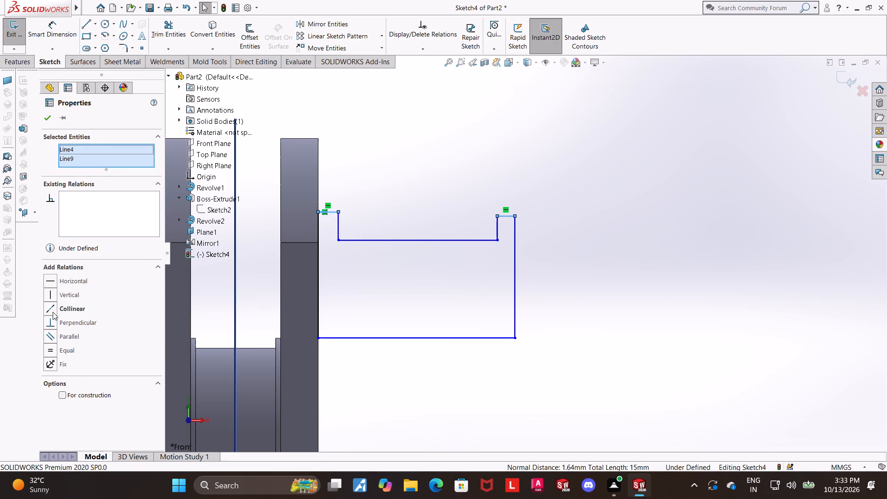
{"action": "left_click", "coordinate": [52, 310]}
{"action": "key", "text": "Escape"}
Dimension the short top line next to the flange to 5 mm.
{"action": "scroll", "coordinate": [605, 283], "scroll_direction": "up", "scroll_amount": 2}
{"action": "scroll", "coordinate": [690, 311], "scroll_direction": "up", "scroll_amount": 1}
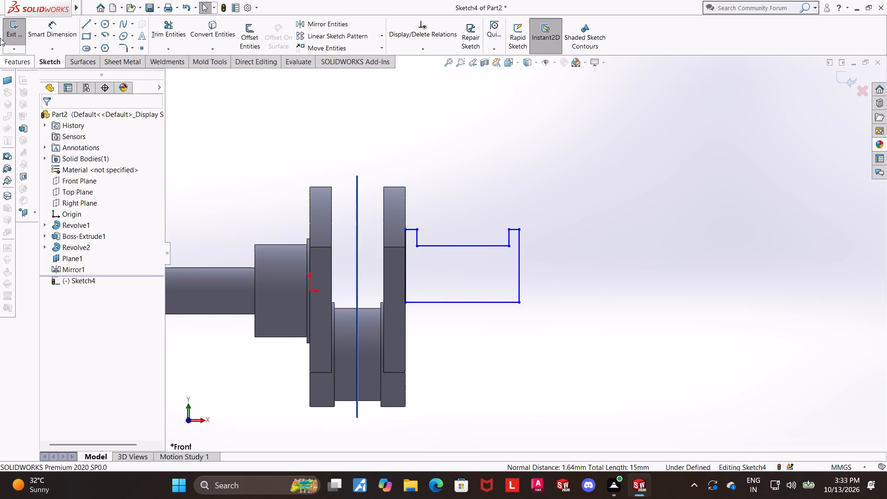
{"action": "left_click", "coordinate": [51, 28]}
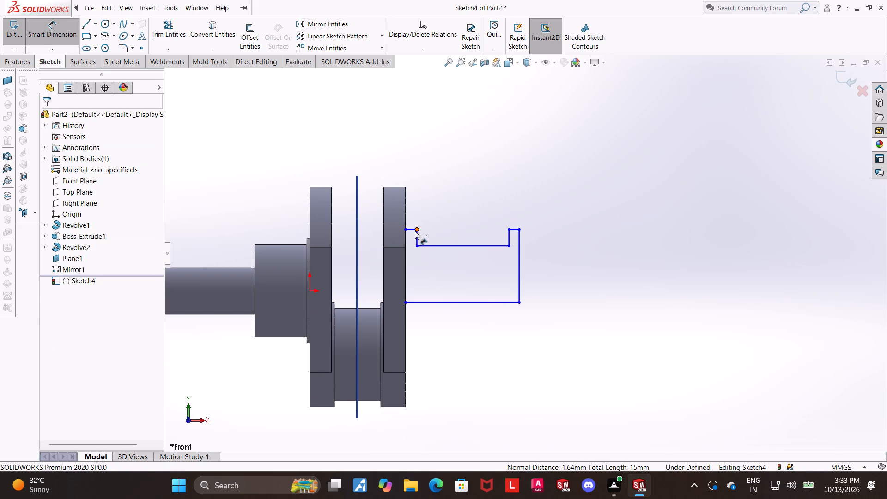
{"action": "left_click", "coordinate": [414, 231]}
{"action": "left_click", "coordinate": [415, 215]}
{"action": "key", "text": "5"}
{"action": "key", "text": "Return"}
{"action": "key", "text": "Escape"}
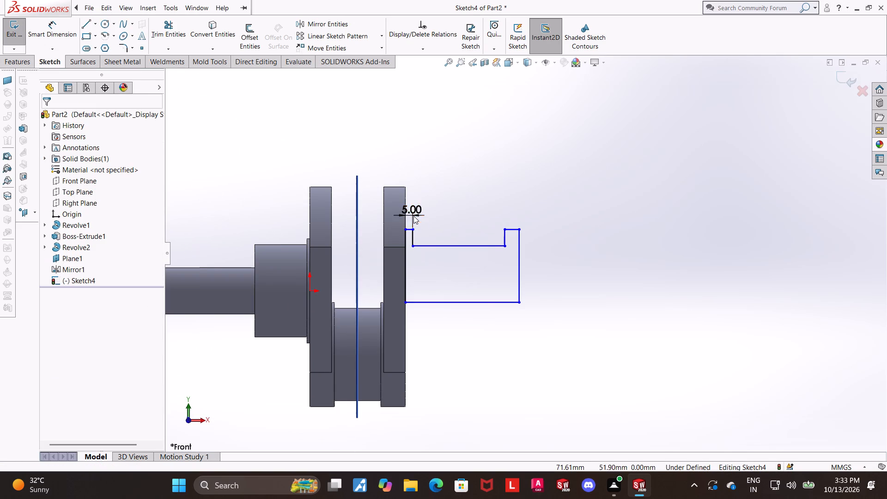
Make the two short top lines of the recessed profile equal in length.
{"action": "scroll", "coordinate": [457, 222], "scroll_direction": "down", "scroll_amount": 1}
{"action": "scroll", "coordinate": [525, 225], "scroll_direction": "down", "scroll_amount": 3}
{"action": "left_click", "coordinate": [528, 243]}
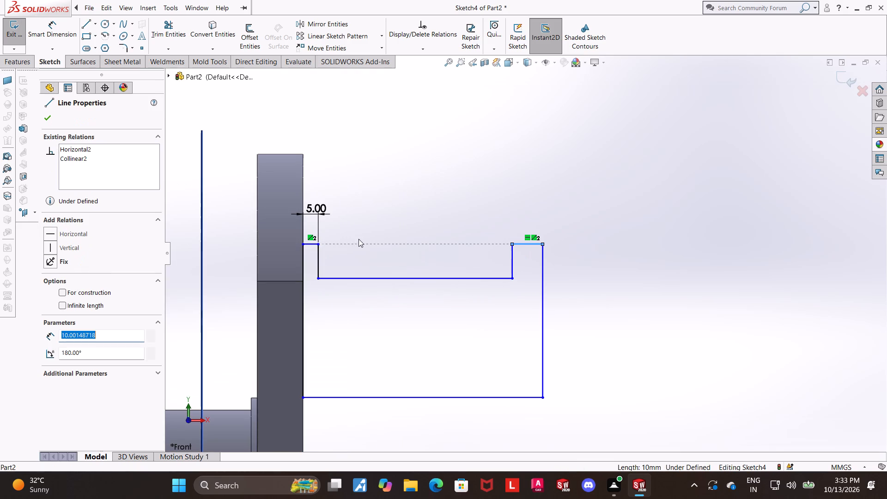
{"action": "left_click", "coordinate": [308, 244], "text": "ctrl"}
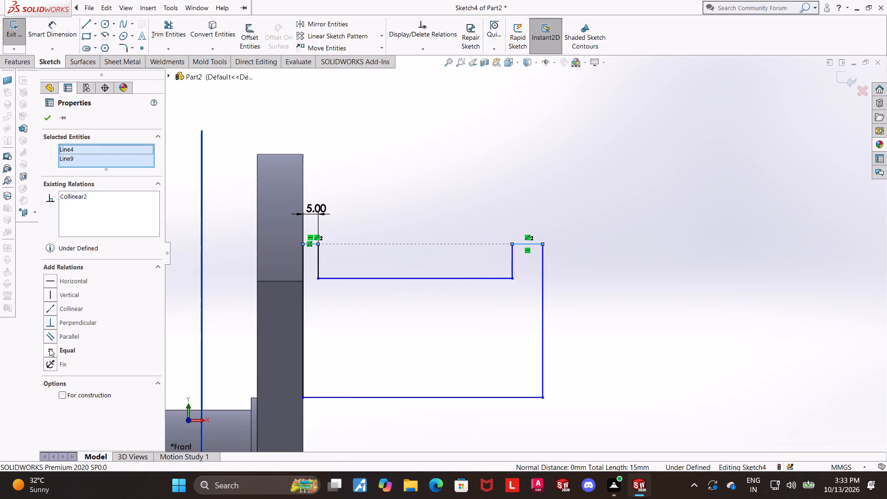
{"action": "left_click", "coordinate": [49, 348]}
{"action": "key", "text": "Escape"}
Dimension the profile's overall width, from the flange face to its outer vertical line, to 36 mm.
{"action": "scroll", "coordinate": [777, 286], "scroll_direction": "up", "scroll_amount": 2}
{"action": "left_click", "coordinate": [63, 31]}
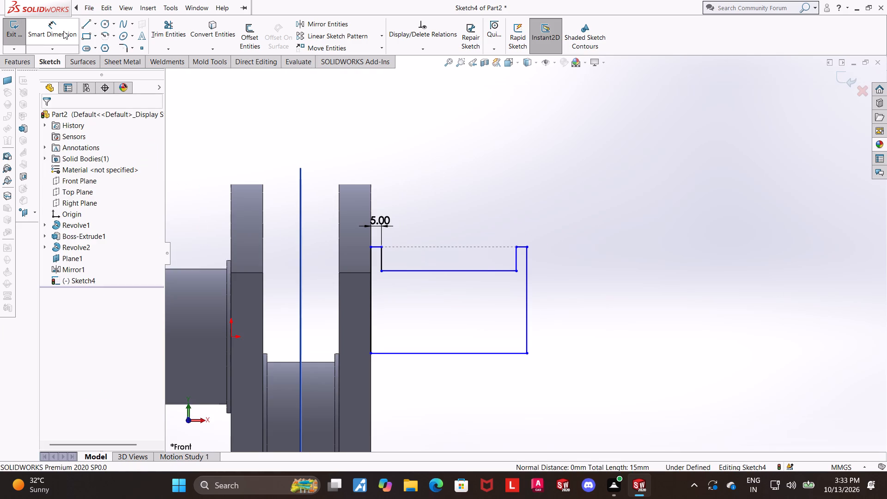
{"action": "scroll", "coordinate": [474, 268], "scroll_direction": "up", "scroll_amount": 1}
{"action": "scroll", "coordinate": [498, 268], "scroll_direction": "down", "scroll_amount": 1}
{"action": "scroll", "coordinate": [471, 294], "scroll_direction": "down", "scroll_amount": 1}
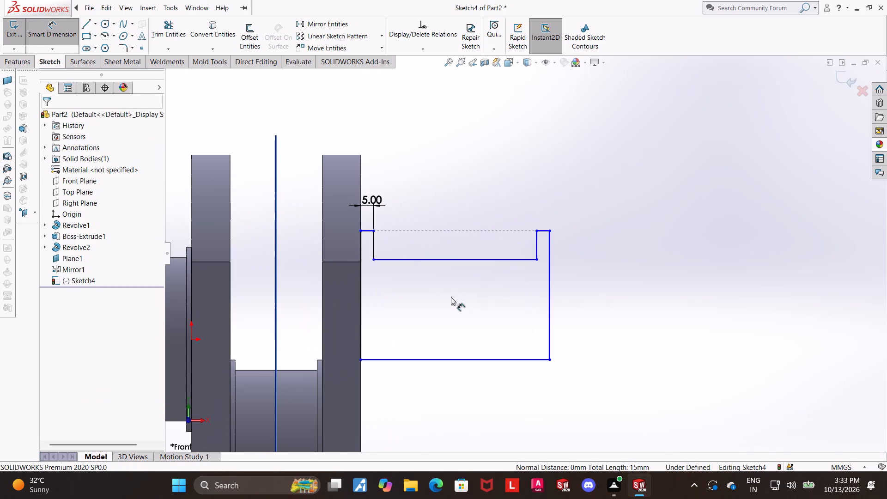
{"action": "left_click", "coordinate": [361, 296]}
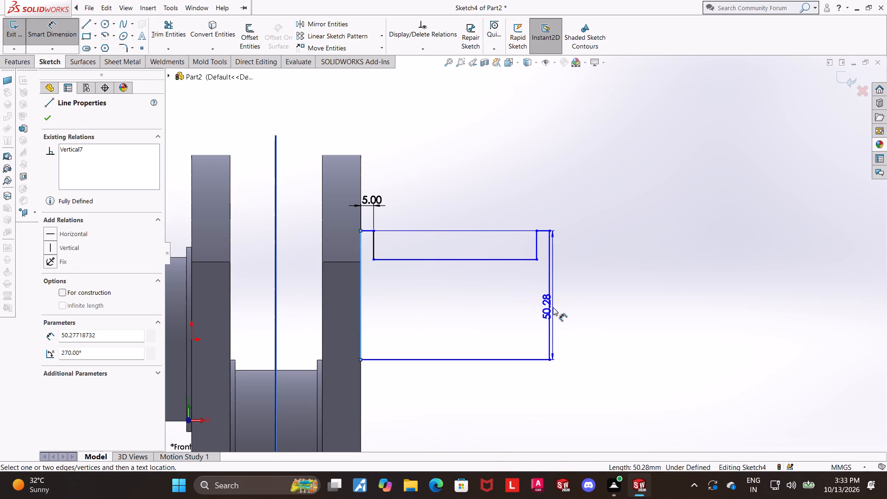
{"action": "left_click", "coordinate": [551, 305]}
{"action": "left_click", "coordinate": [520, 176]}
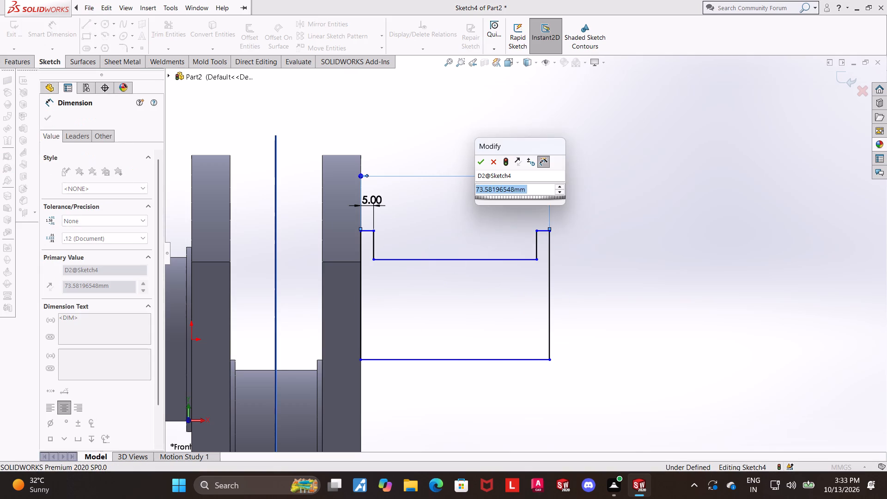
{"action": "type", "text": "36"}
{"action": "key", "text": "Return"}
{"action": "key", "text": "Escape"}
{"action": "scroll", "coordinate": [508, 335], "scroll_direction": "up", "scroll_amount": 1}
{"action": "scroll", "coordinate": [502, 327], "scroll_direction": "down", "scroll_amount": 1}
{"action": "scroll", "coordinate": [426, 336], "scroll_direction": "up", "scroll_amount": 3}
{"action": "key", "text": "Escape"}
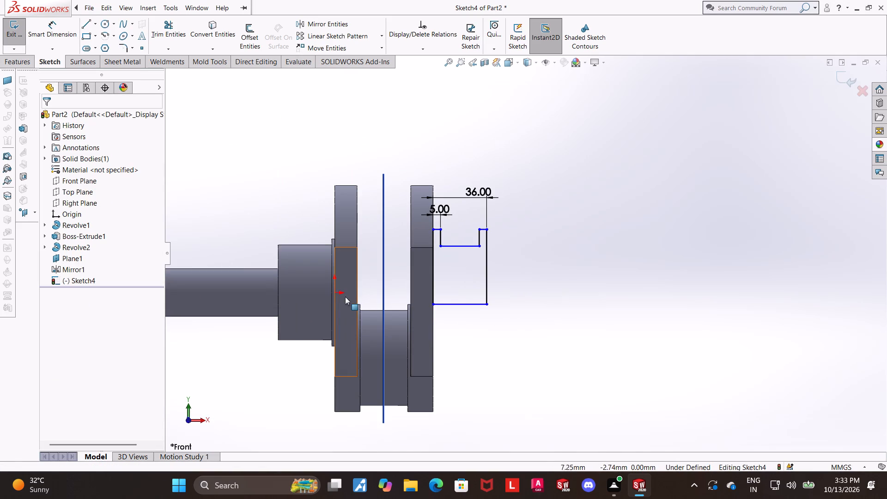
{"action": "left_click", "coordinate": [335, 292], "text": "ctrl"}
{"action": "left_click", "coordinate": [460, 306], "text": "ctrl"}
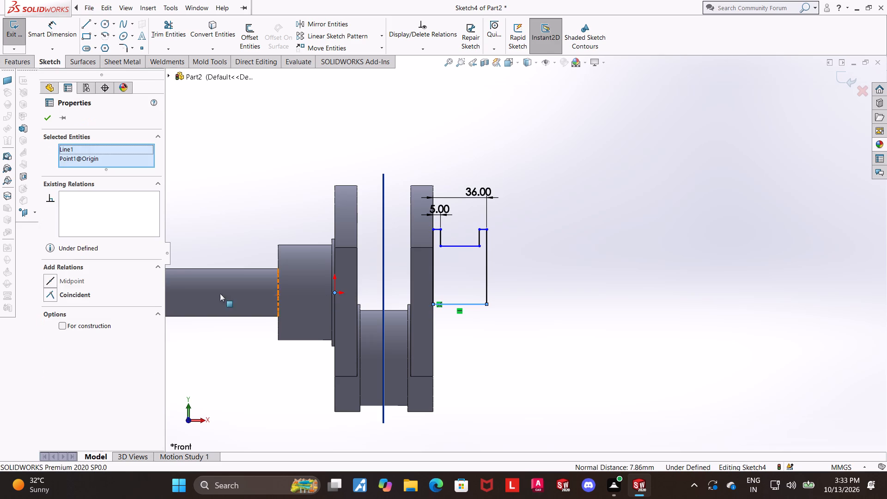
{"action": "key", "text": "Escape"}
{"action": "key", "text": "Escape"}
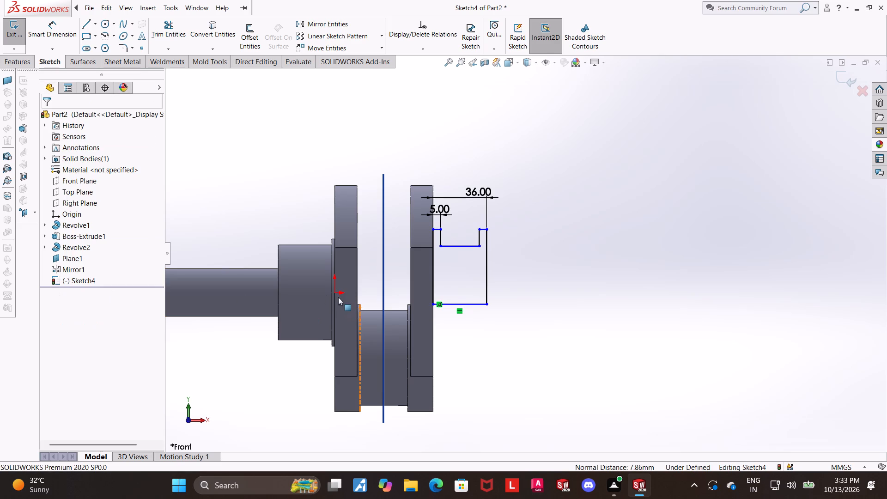
Add a horizontal relation between the origin and the profile's bottom corner on the flange face.
{"action": "left_click", "coordinate": [335, 294], "text": "ctrl"}
{"action": "left_click", "coordinate": [434, 304], "text": "ctrl"}
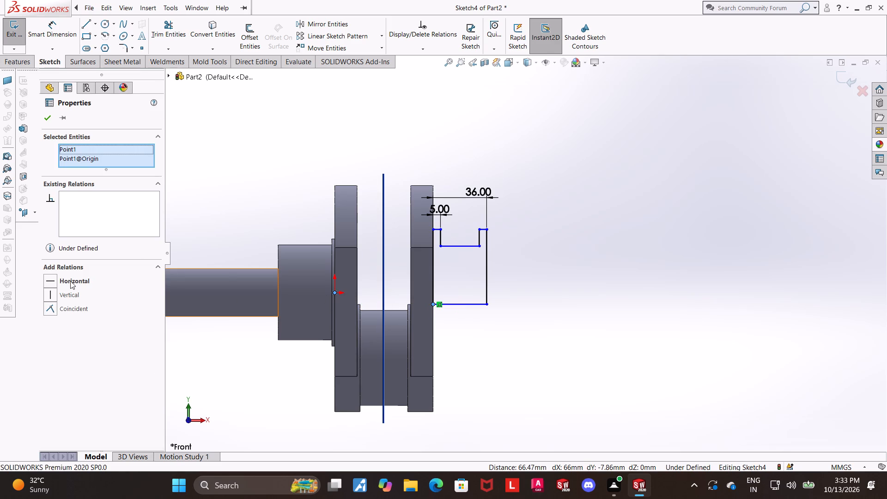
{"action": "left_click", "coordinate": [51, 285]}
{"action": "key", "text": "Escape"}
Dimension the profile's height from its bottom line to the outer short top line to 72/2, giving 36 mm.
{"action": "scroll", "coordinate": [614, 289], "scroll_direction": "up", "scroll_amount": 3}
{"action": "scroll", "coordinate": [532, 262], "scroll_direction": "down", "scroll_amount": 3}
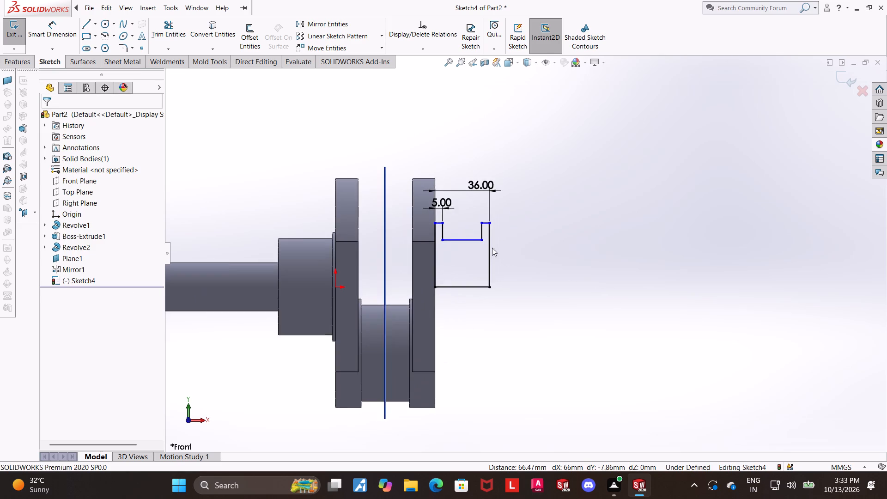
{"action": "scroll", "coordinate": [492, 245], "scroll_direction": "down", "scroll_amount": 1}
{"action": "left_click", "coordinate": [59, 24]}
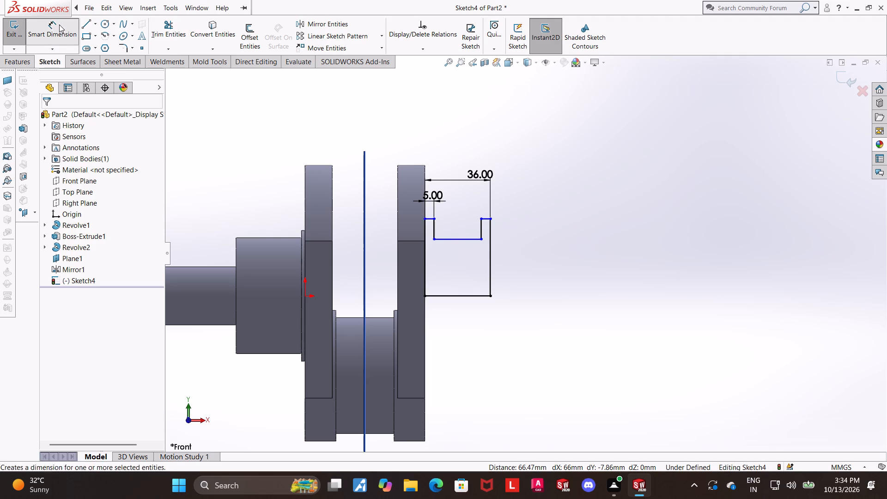
{"action": "scroll", "coordinate": [588, 203], "scroll_direction": "up", "scroll_amount": 1}
{"action": "scroll", "coordinate": [489, 250], "scroll_direction": "down", "scroll_amount": 1}
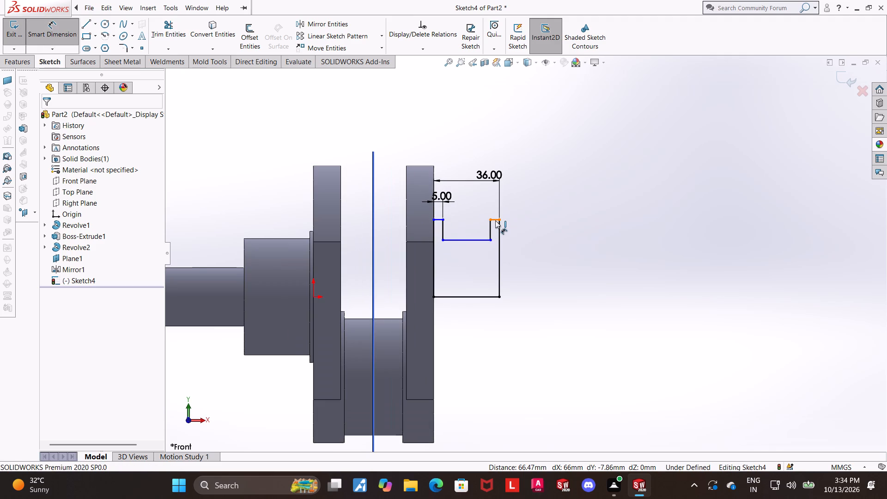
{"action": "left_click", "coordinate": [495, 220]}
{"action": "left_click", "coordinate": [482, 295]}
{"action": "key", "text": "Escape"}
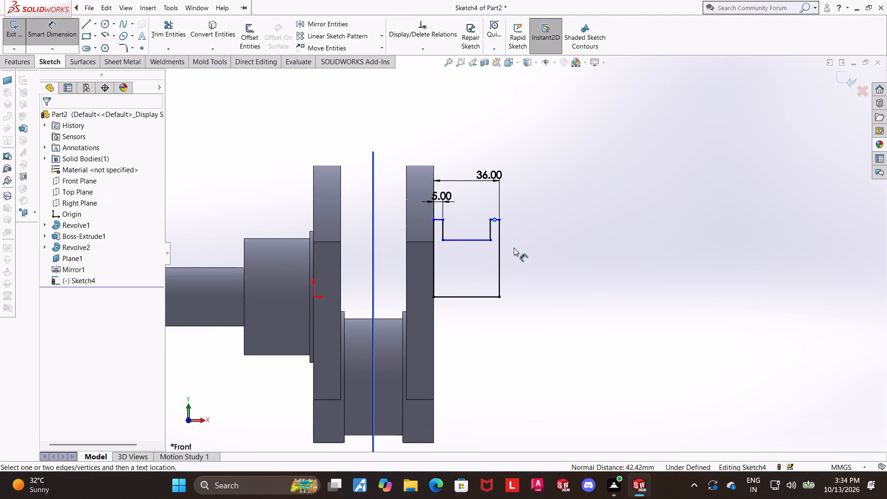
{"action": "key", "text": "Escape"}
{"action": "key", "text": "Escape"}
{"action": "left_click", "coordinate": [64, 27]}
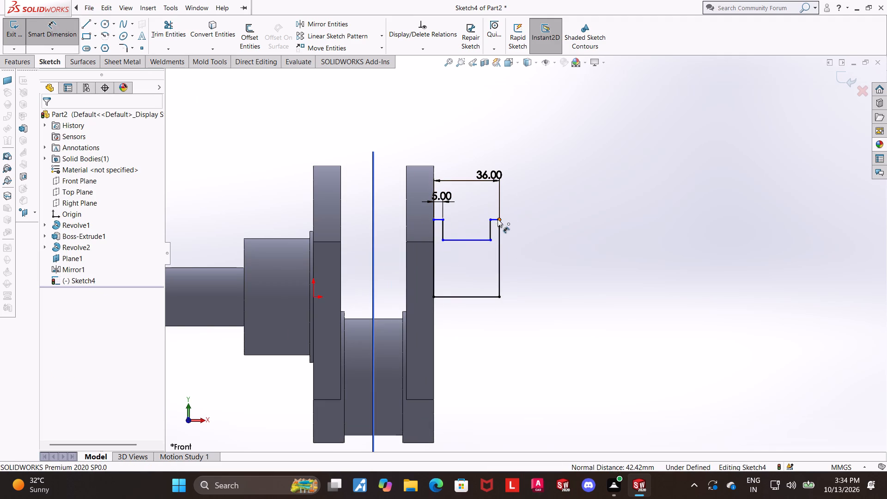
{"action": "left_click", "coordinate": [495, 219]}
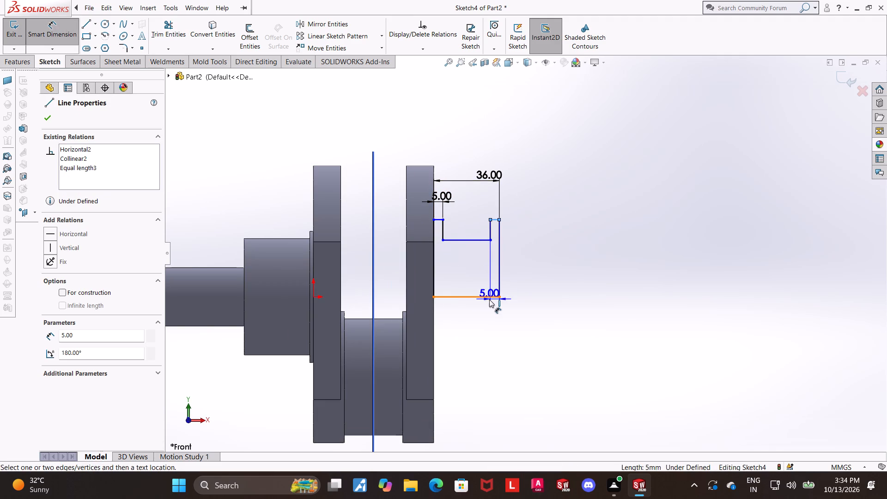
{"action": "left_click", "coordinate": [491, 296]}
{"action": "left_click", "coordinate": [540, 279]}
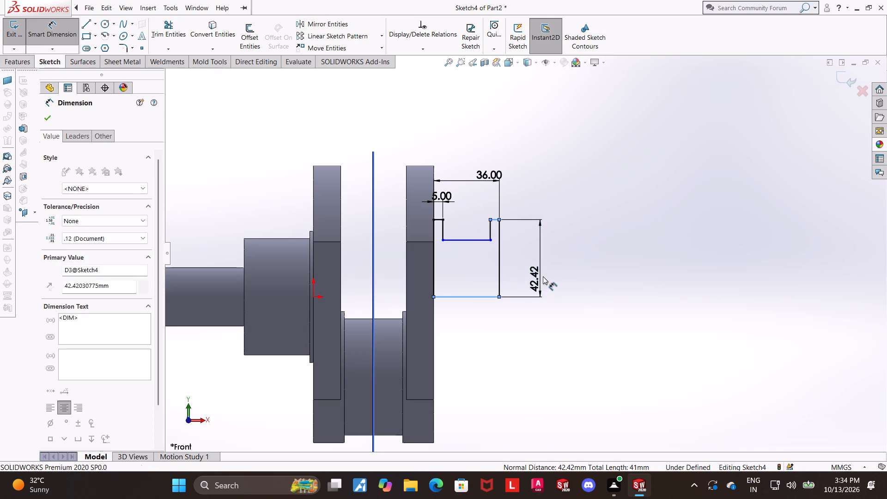
{"action": "type", "text": "72/2"}
{"action": "key", "text": "Return"}
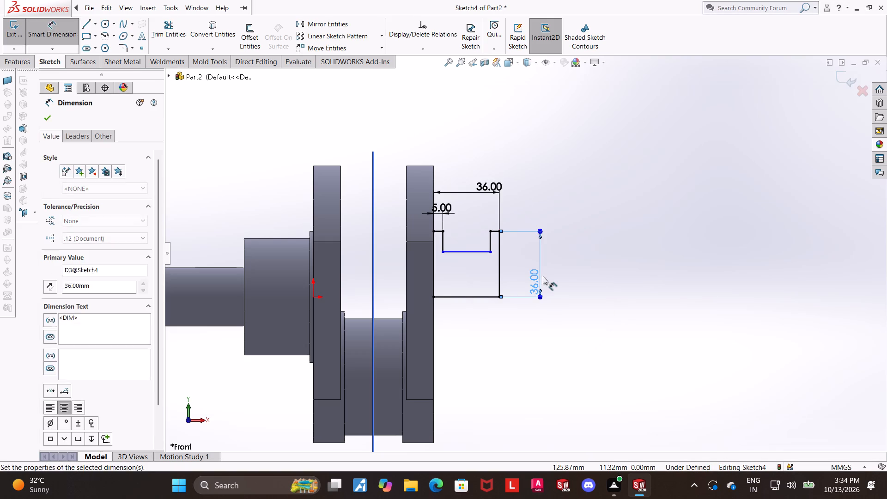
{"action": "key", "text": "Escape"}
{"action": "key", "text": "Escape"}
Dimension the distance between the recessed line and the profile's bottom line to 64/2, giving 32 mm.
{"action": "left_click", "coordinate": [62, 31]}
{"action": "left_click", "coordinate": [465, 252]}
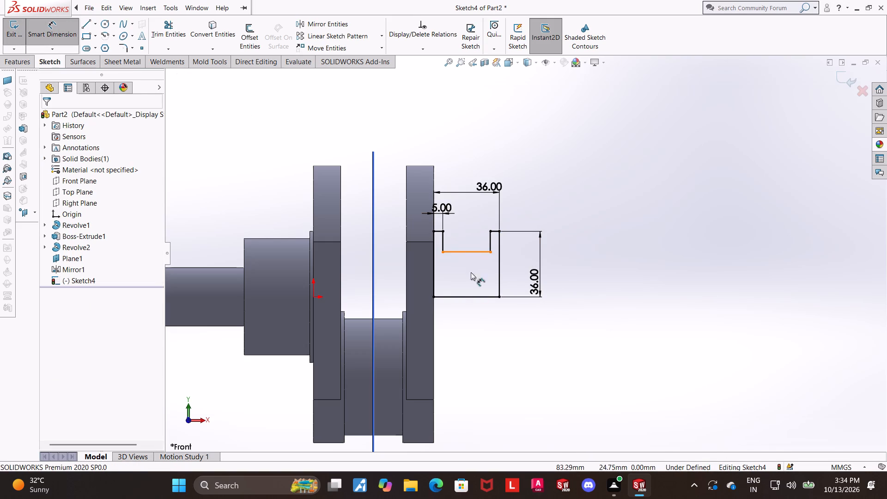
{"action": "left_click", "coordinate": [474, 298]}
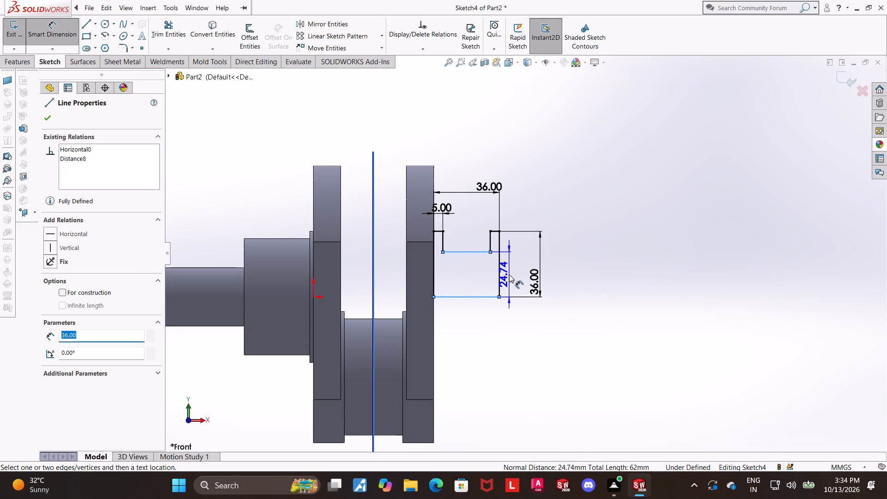
{"action": "left_click", "coordinate": [509, 274]}
{"action": "type", "text": "64/2"}
{"action": "key", "text": "Return"}
{"action": "key", "text": "Escape"}
{"action": "key", "text": "Escape"}
Inspect the dimensioned recessed profile beside the second flange from several angles.
{"action": "scroll", "coordinate": [661, 261], "scroll_direction": "up", "scroll_amount": 1}
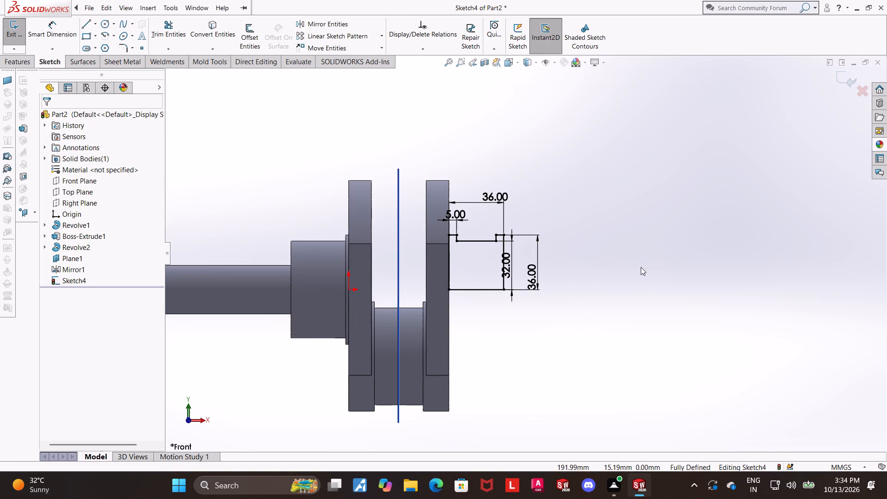
{"action": "scroll", "coordinate": [641, 267], "scroll_direction": "down", "scroll_amount": 1}
{"action": "scroll", "coordinate": [641, 267], "scroll_direction": "up", "scroll_amount": 1}
{"action": "middle_click_drag", "start_coordinate": [648, 270], "coordinate": [612, 292]}
{"action": "scroll", "coordinate": [510, 254], "scroll_direction": "up", "scroll_amount": 1}
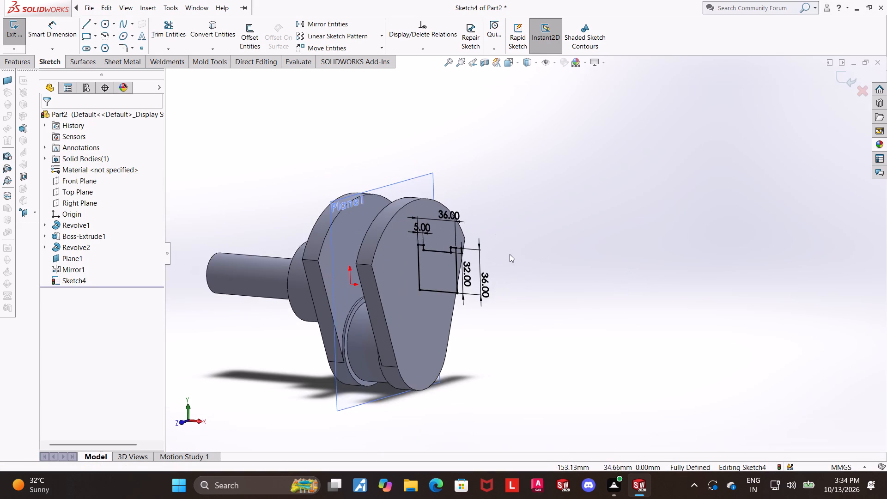
{"action": "middle_click_drag", "start_coordinate": [510, 254], "coordinate": [546, 220]}
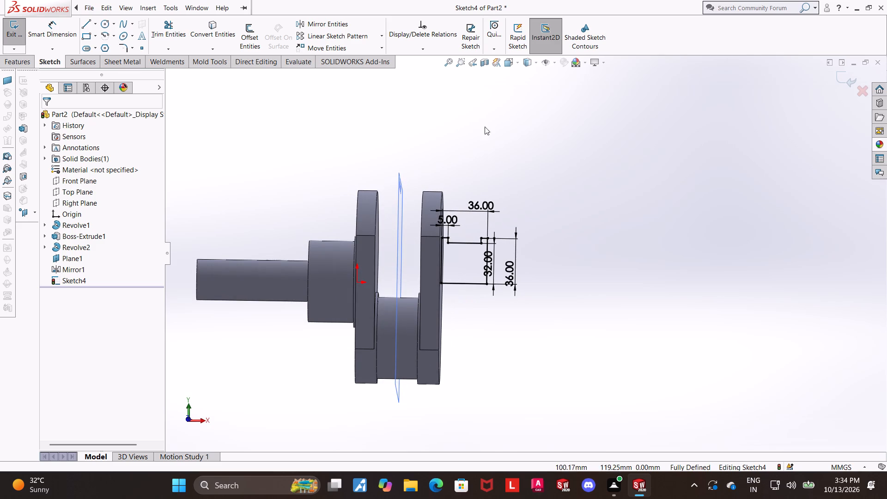
{"action": "middle_click_drag", "start_coordinate": [516, 112], "coordinate": [511, 116]}
{"action": "scroll", "coordinate": [511, 116], "scroll_direction": "up", "scroll_amount": 1}
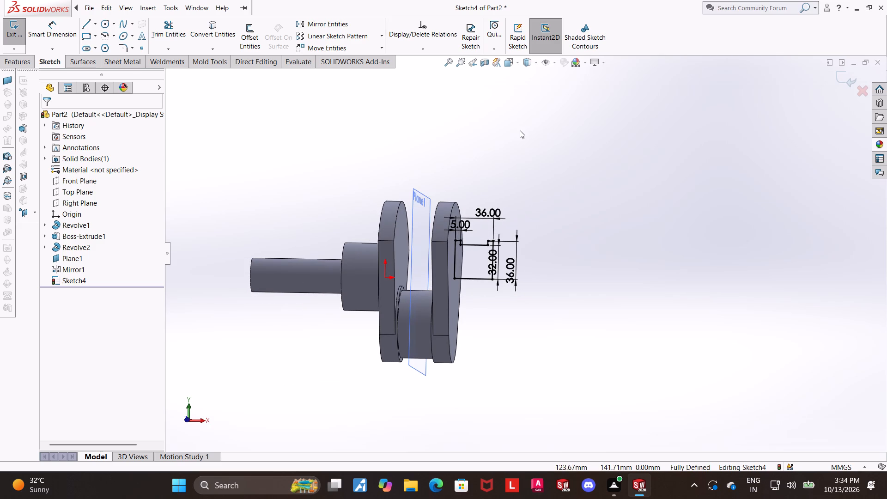
{"action": "scroll", "coordinate": [520, 133], "scroll_direction": "down", "scroll_amount": 1}
{"action": "middle_click_drag", "start_coordinate": [522, 136], "coordinate": [525, 156]}
{"action": "scroll", "coordinate": [525, 182], "scroll_direction": "down", "scroll_amount": 2}
{"action": "scroll", "coordinate": [523, 220], "scroll_direction": "up", "scroll_amount": 1}
{"action": "scroll", "coordinate": [524, 302], "scroll_direction": "up", "scroll_amount": 1}
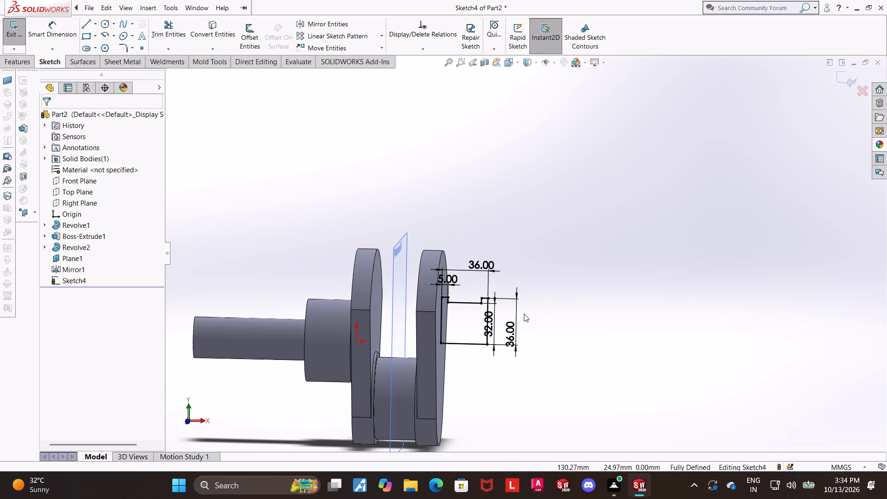
{"action": "scroll", "coordinate": [594, 322], "scroll_direction": "down", "scroll_amount": 1}
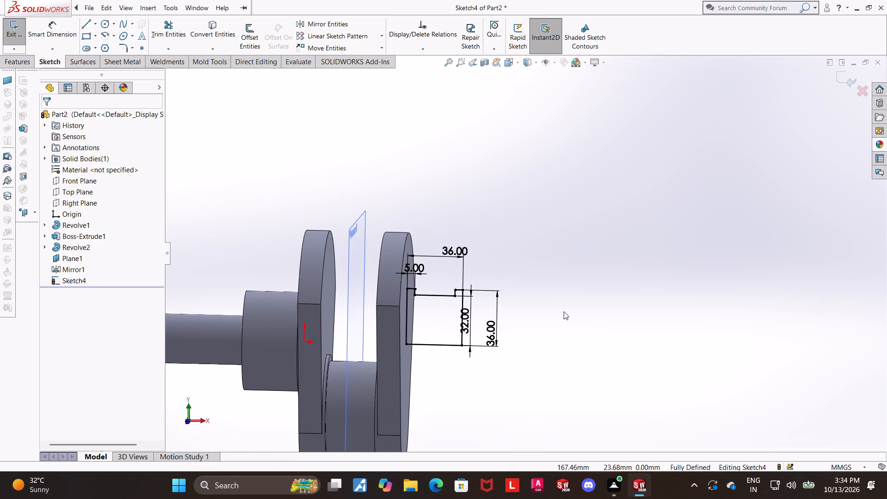
Set the width of the short top line next to the flange to 2 mm.
{"action": "middle_click_drag", "start_coordinate": [564, 311], "coordinate": [559, 320]}
{"action": "scroll", "coordinate": [463, 282], "scroll_direction": "down", "scroll_amount": 3}
{"action": "key", "text": "Escape"}
{"action": "double_click", "coordinate": [388, 259]}
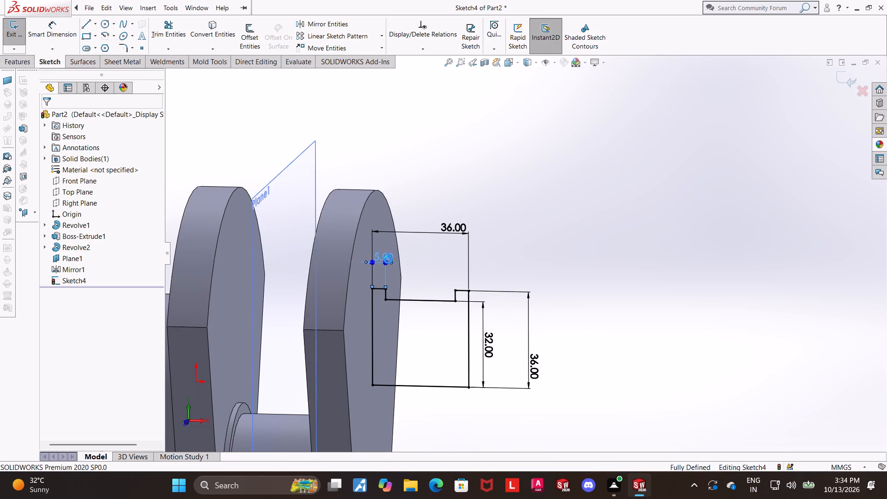
{"action": "type", "text": "2\\"}
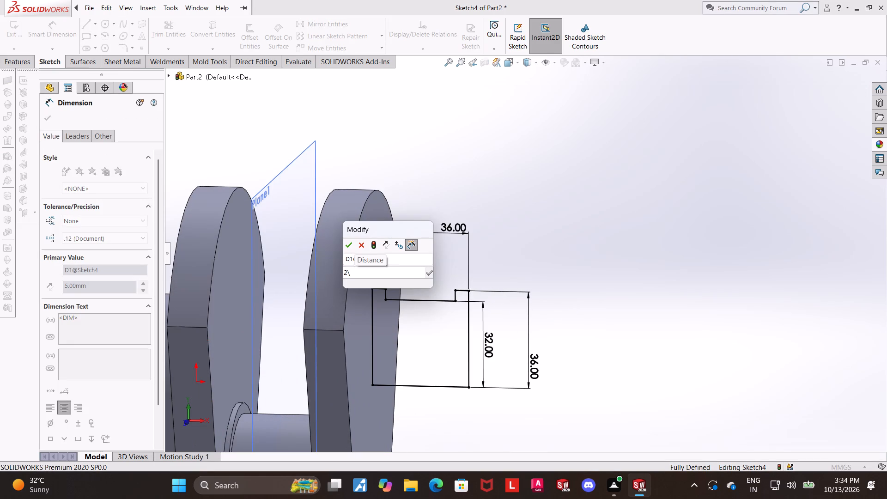
{"action": "key", "text": "BackSpace"}
{"action": "key", "text": "Return"}
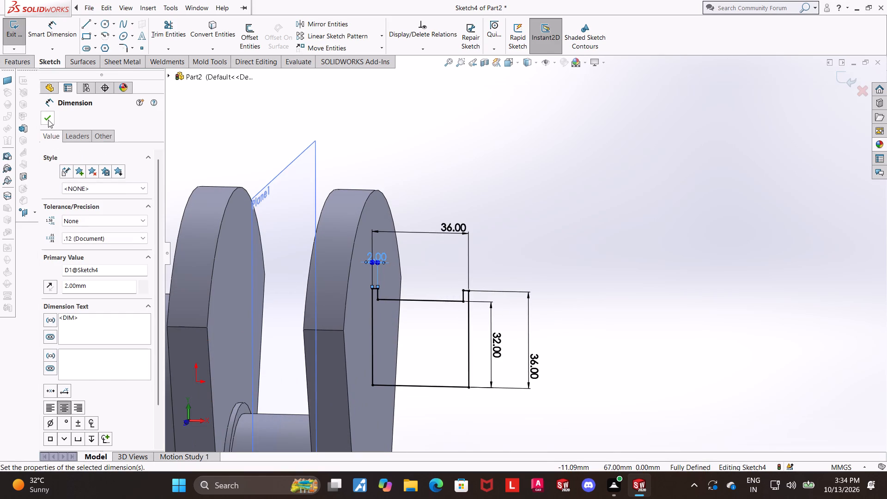
{"action": "left_click", "coordinate": [48, 120]}
Compare the recessed profile with the pin's sketch, Sketch3 under Revolve2.
{"action": "scroll", "coordinate": [698, 164], "scroll_direction": "up", "scroll_amount": 3}
{"action": "middle_click_drag", "start_coordinate": [549, 312], "coordinate": [554, 288]}
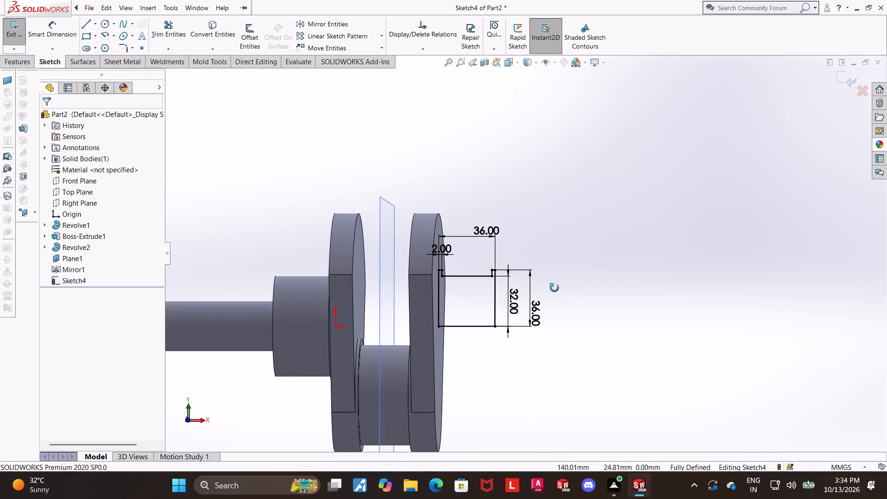
{"action": "middle_click_drag", "start_coordinate": [554, 288], "coordinate": [555, 287]}
{"action": "left_click", "coordinate": [48, 250]}
{"action": "left_click", "coordinate": [68, 260]}
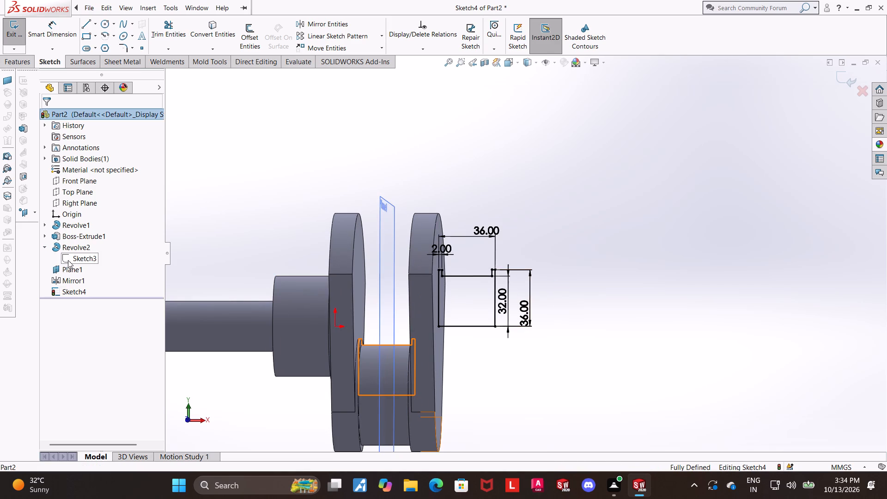
{"action": "scroll", "coordinate": [336, 329], "scroll_direction": "down", "scroll_amount": 1}
{"action": "middle_click_drag", "start_coordinate": [467, 355], "coordinate": [478, 359]}
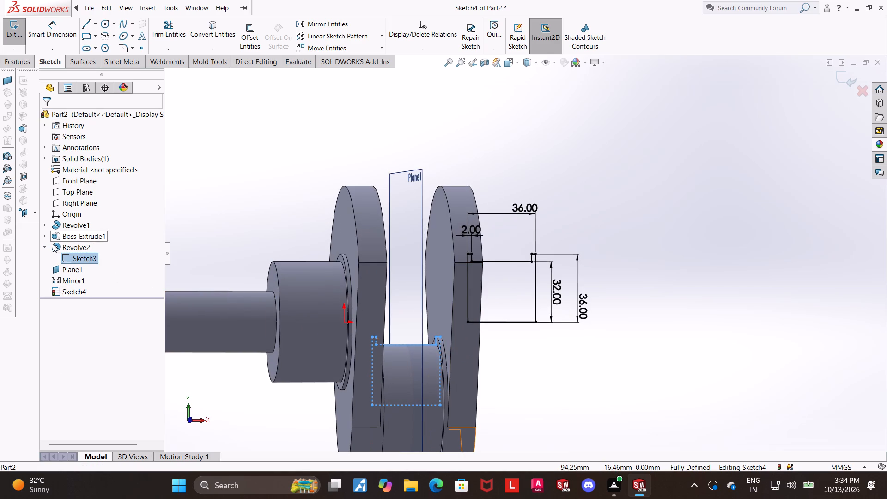
{"action": "left_click", "coordinate": [44, 247]}
Exit the sketch and revolve the recessed profile 360 degrees about its bottom line, merging the result.
{"action": "left_click", "coordinate": [836, 82]}
{"action": "left_click", "coordinate": [840, 78]}
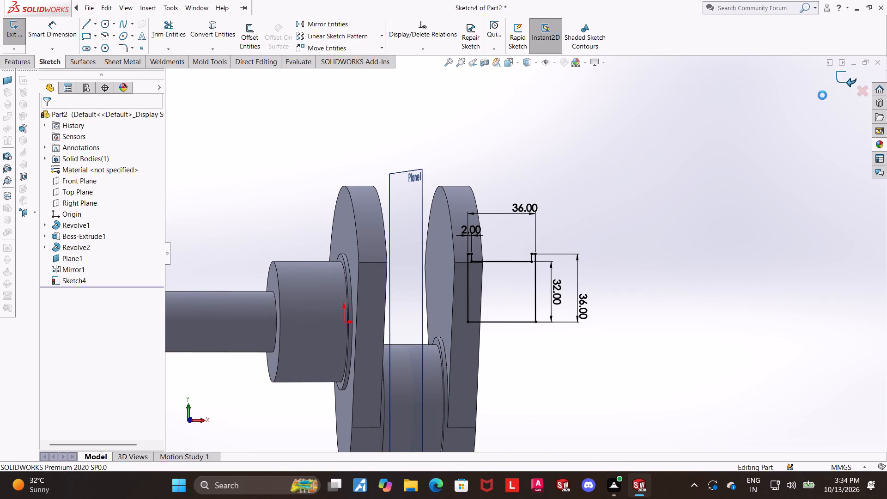
{"action": "middle_click_drag", "start_coordinate": [810, 110], "coordinate": [788, 122]}
{"action": "left_click", "coordinate": [53, 30]}
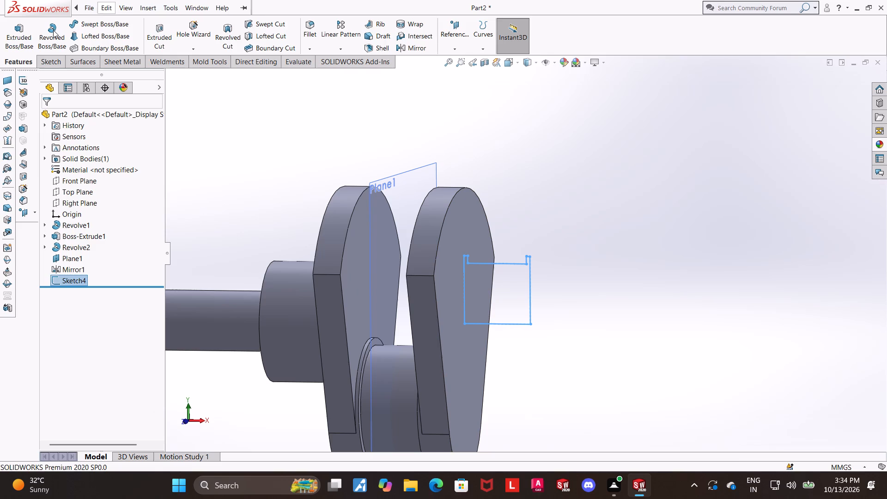
{"action": "left_click", "coordinate": [512, 324]}
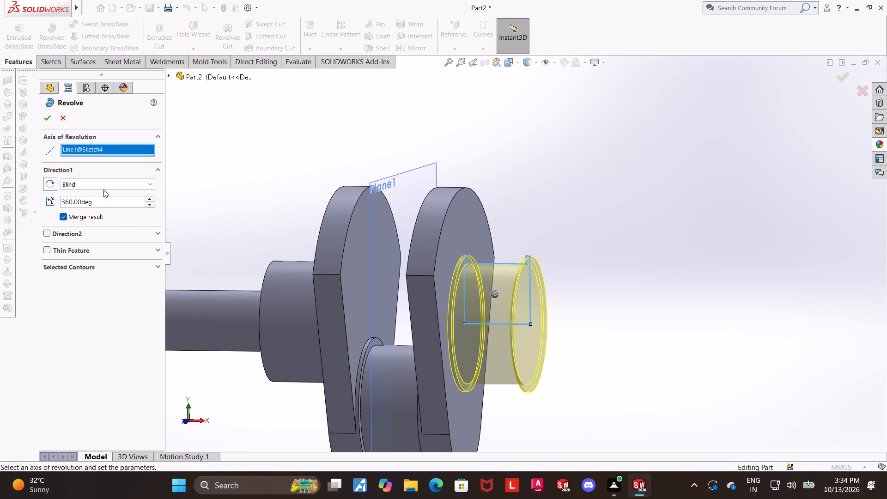
{"action": "left_click", "coordinate": [44, 119]}
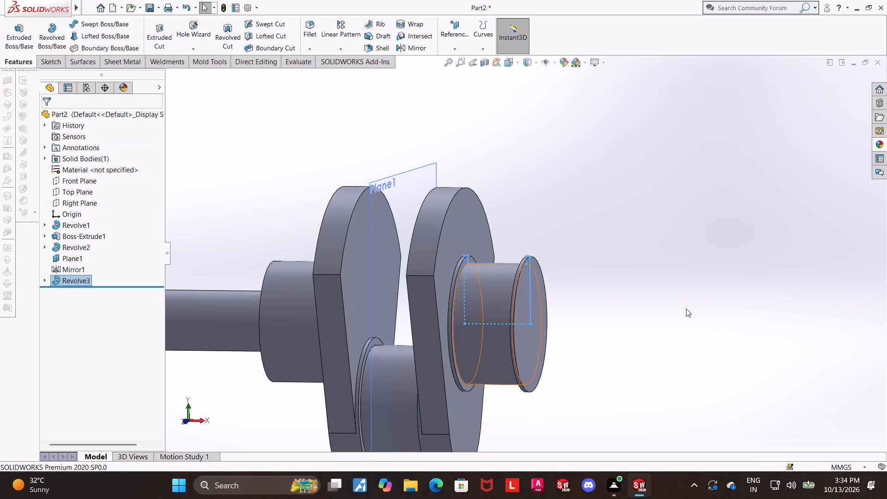
{"action": "left_click", "coordinate": [643, 302]}
Hide the reference plane Plane1 between the two flanges.
{"action": "scroll", "coordinate": [626, 309], "scroll_direction": "up", "scroll_amount": 2}
{"action": "middle_click_drag", "start_coordinate": [626, 314], "coordinate": [639, 318]}
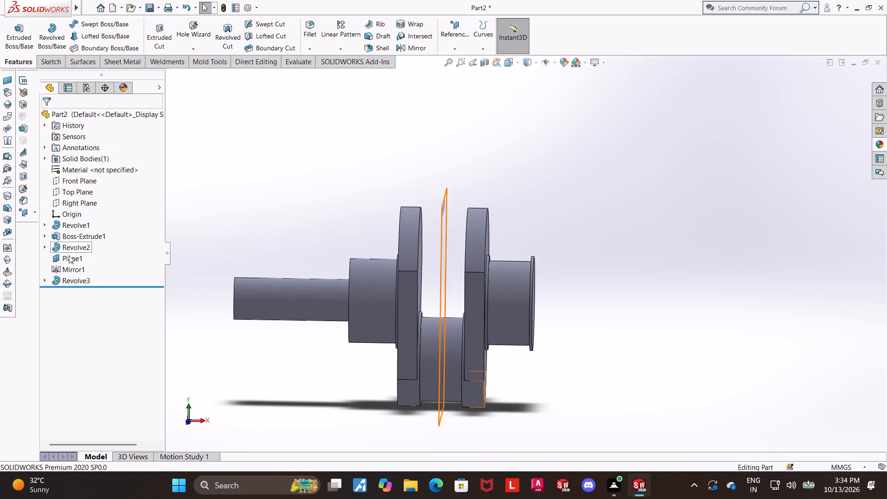
{"action": "left_click", "coordinate": [69, 259]}
{"action": "left_click", "coordinate": [89, 244]}
{"action": "left_click", "coordinate": [637, 232]}
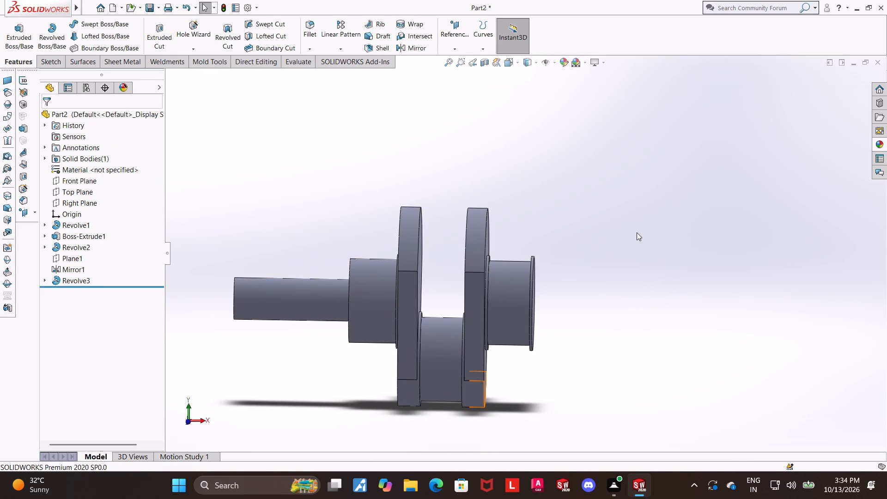
Review the sketch dimensions of the pin between the flanges and of the stepped shaft, and inspect the whole part.
{"action": "scroll", "coordinate": [634, 238], "scroll_direction": "up", "scroll_amount": 1}
{"action": "middle_click_drag", "start_coordinate": [631, 242], "coordinate": [626, 247]}
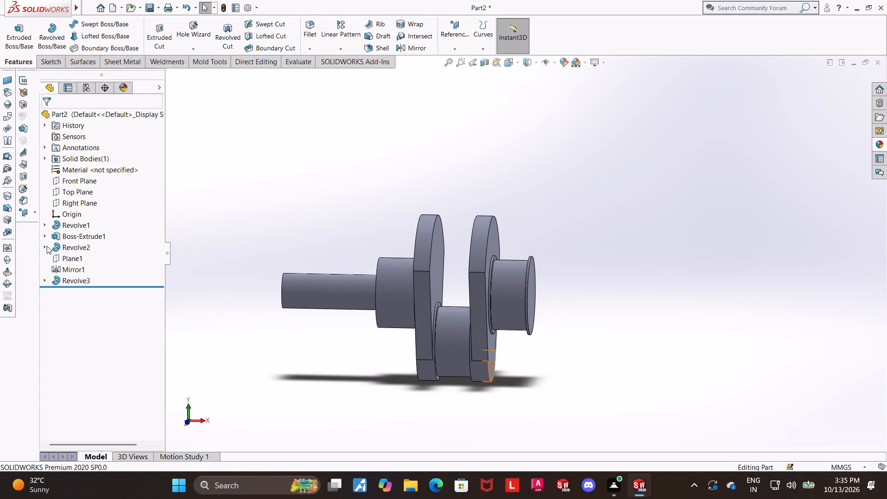
{"action": "left_click", "coordinate": [47, 246]}
{"action": "left_click", "coordinate": [78, 254]}
{"action": "middle_click_drag", "start_coordinate": [723, 313], "coordinate": [729, 296]}
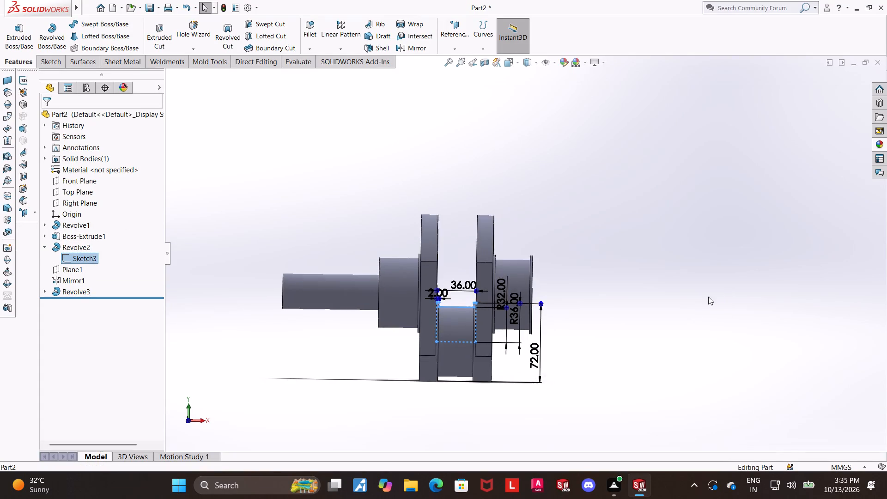
{"action": "scroll", "coordinate": [498, 328], "scroll_direction": "down", "scroll_amount": 4}
{"action": "scroll", "coordinate": [464, 301], "scroll_direction": "up", "scroll_amount": 1}
{"action": "scroll", "coordinate": [267, 335], "scroll_direction": "up", "scroll_amount": 1}
{"action": "left_click", "coordinate": [271, 333]}
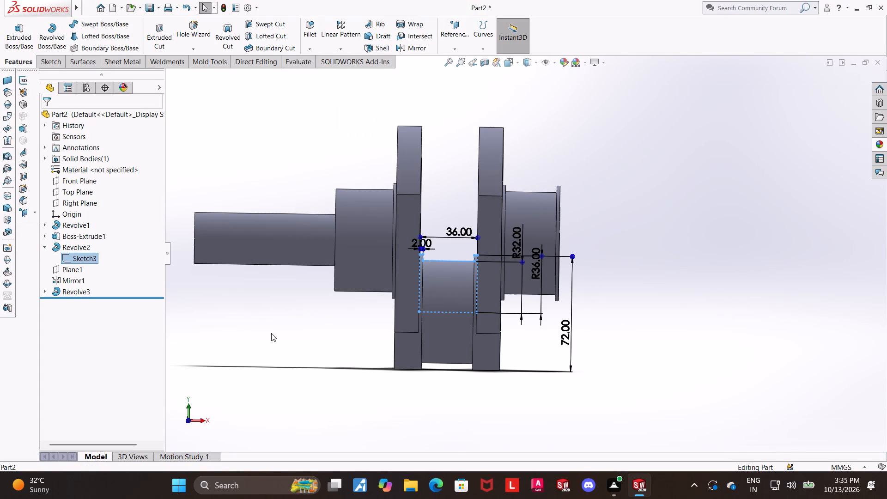
{"action": "left_click", "coordinate": [88, 262]}
{"action": "scroll", "coordinate": [471, 265], "scroll_direction": "down", "scroll_amount": 4}
{"action": "scroll", "coordinate": [471, 265], "scroll_direction": "up", "scroll_amount": 3}
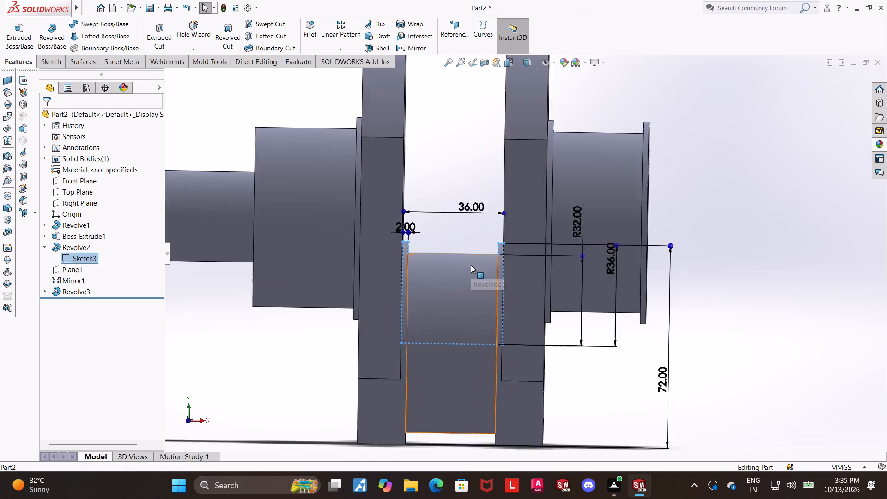
{"action": "scroll", "coordinate": [471, 265], "scroll_direction": "up", "scroll_amount": 1}
{"action": "left_click", "coordinate": [313, 304]}
{"action": "left_click", "coordinate": [65, 230]}
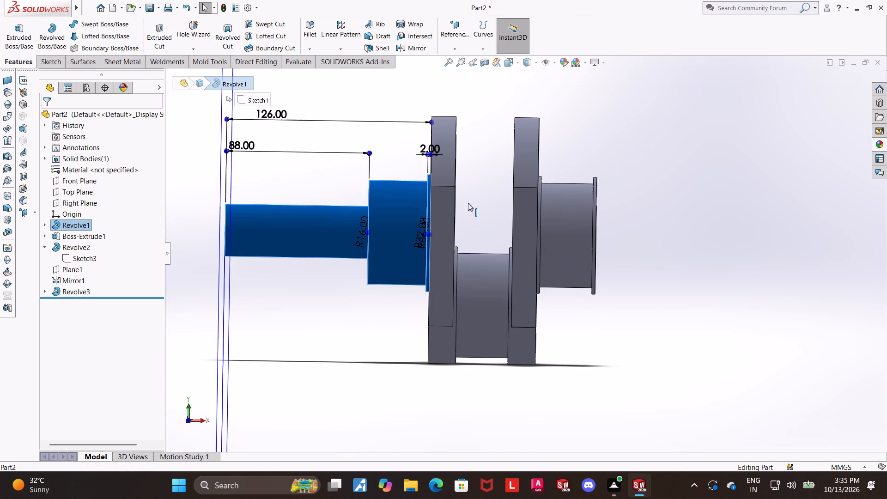
{"action": "left_click", "coordinate": [639, 221]}
{"action": "scroll", "coordinate": [646, 229], "scroll_direction": "up", "scroll_amount": 1}
{"action": "middle_click_drag", "start_coordinate": [640, 233], "coordinate": [619, 247]}
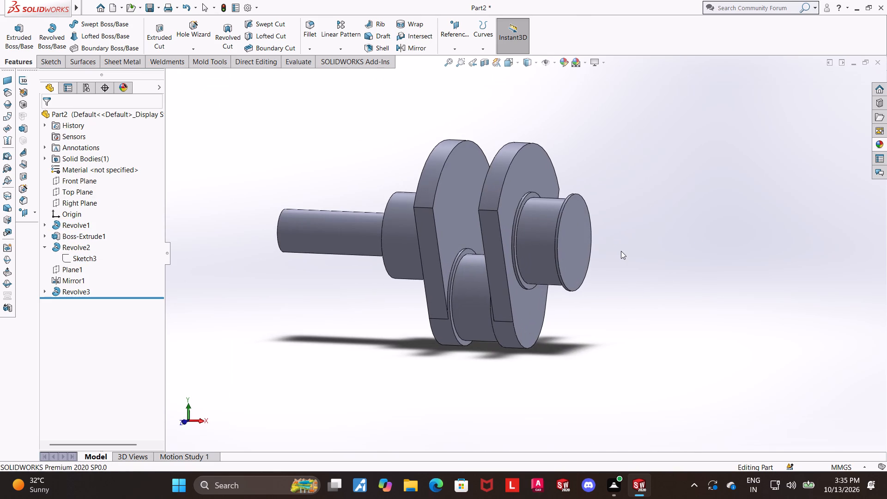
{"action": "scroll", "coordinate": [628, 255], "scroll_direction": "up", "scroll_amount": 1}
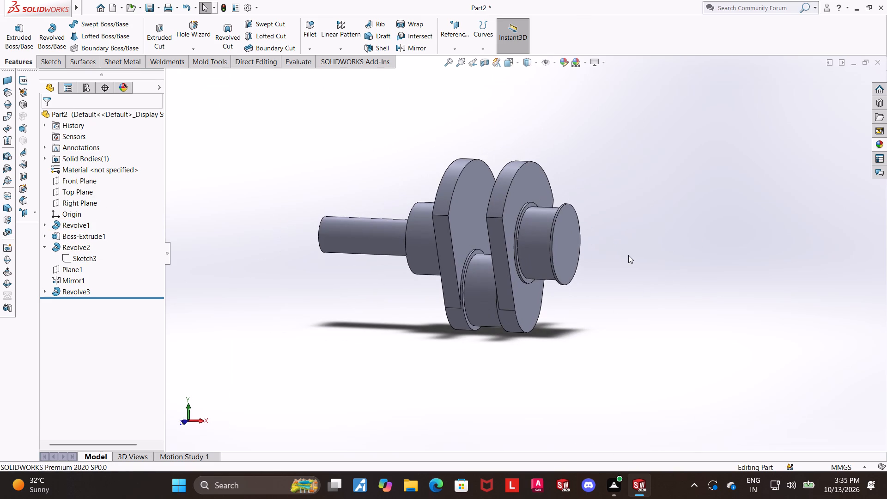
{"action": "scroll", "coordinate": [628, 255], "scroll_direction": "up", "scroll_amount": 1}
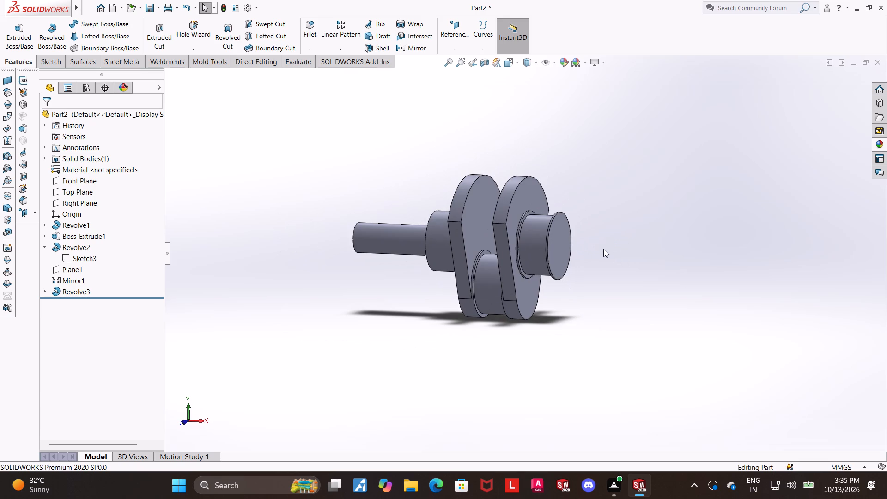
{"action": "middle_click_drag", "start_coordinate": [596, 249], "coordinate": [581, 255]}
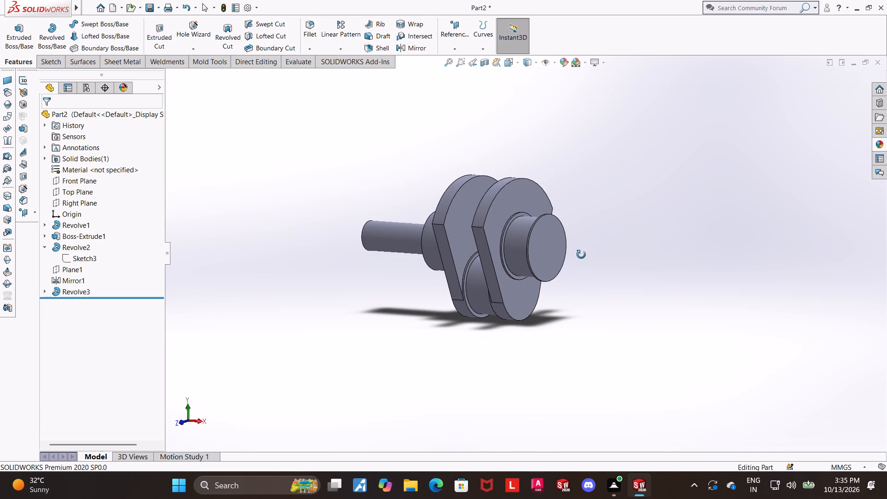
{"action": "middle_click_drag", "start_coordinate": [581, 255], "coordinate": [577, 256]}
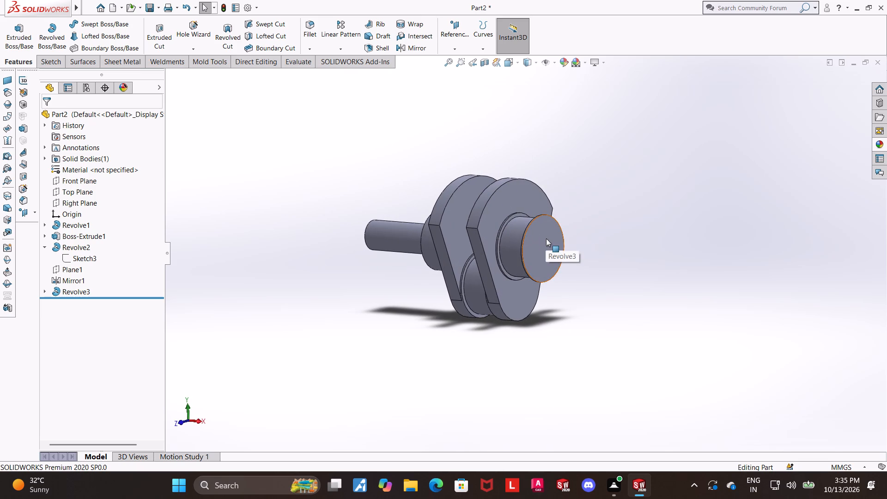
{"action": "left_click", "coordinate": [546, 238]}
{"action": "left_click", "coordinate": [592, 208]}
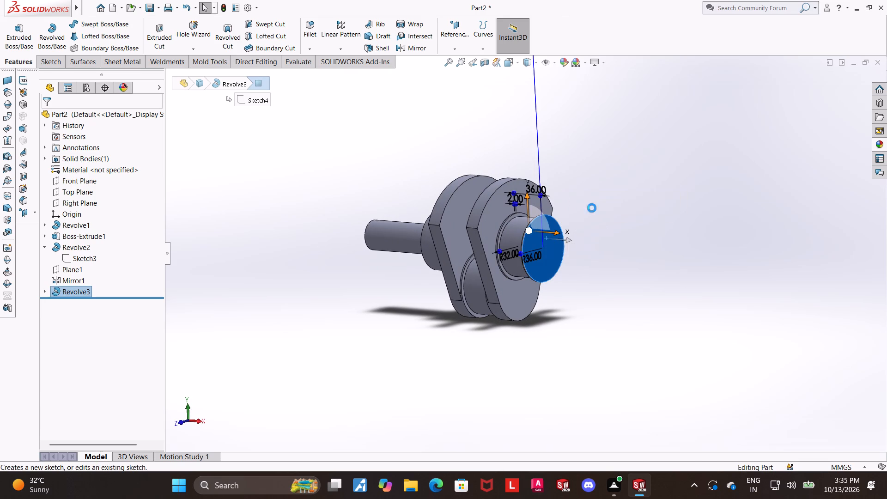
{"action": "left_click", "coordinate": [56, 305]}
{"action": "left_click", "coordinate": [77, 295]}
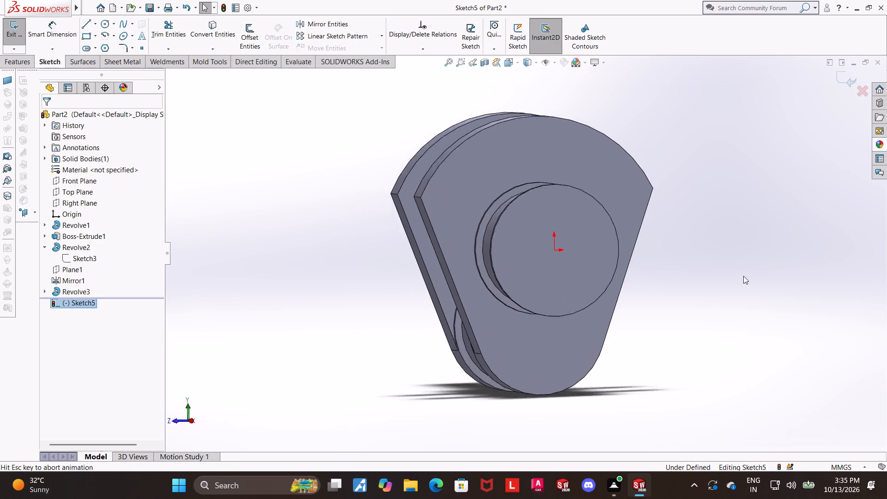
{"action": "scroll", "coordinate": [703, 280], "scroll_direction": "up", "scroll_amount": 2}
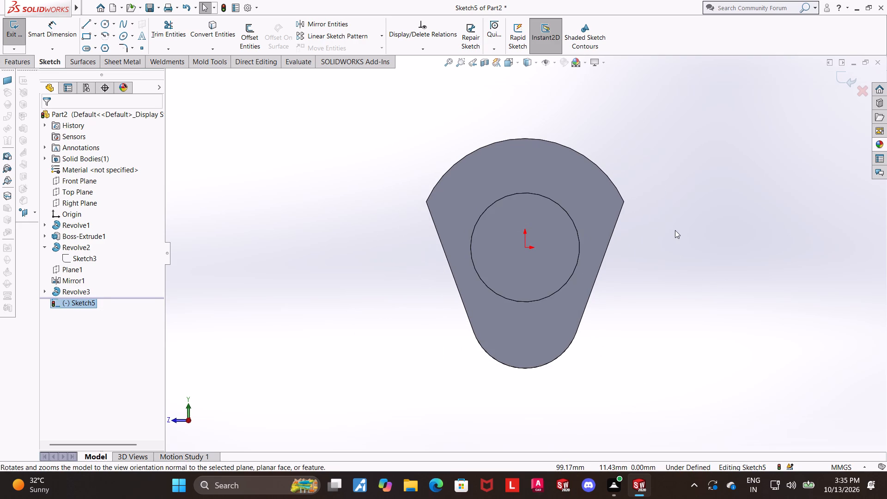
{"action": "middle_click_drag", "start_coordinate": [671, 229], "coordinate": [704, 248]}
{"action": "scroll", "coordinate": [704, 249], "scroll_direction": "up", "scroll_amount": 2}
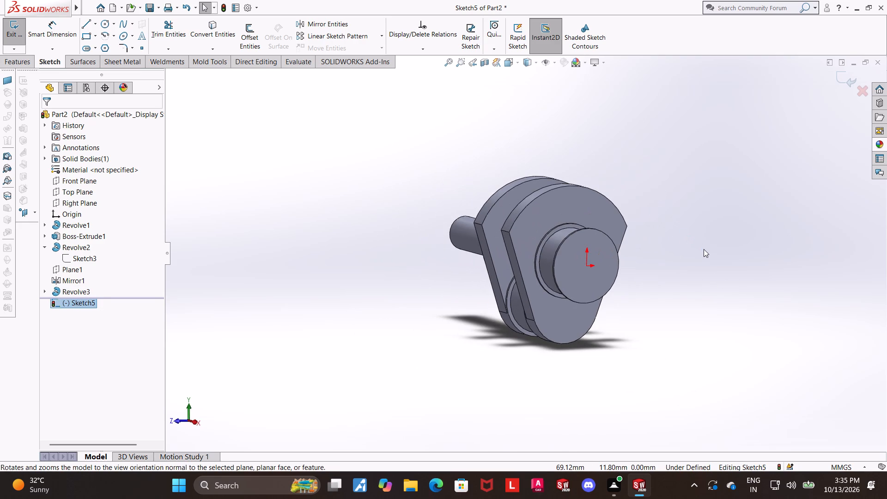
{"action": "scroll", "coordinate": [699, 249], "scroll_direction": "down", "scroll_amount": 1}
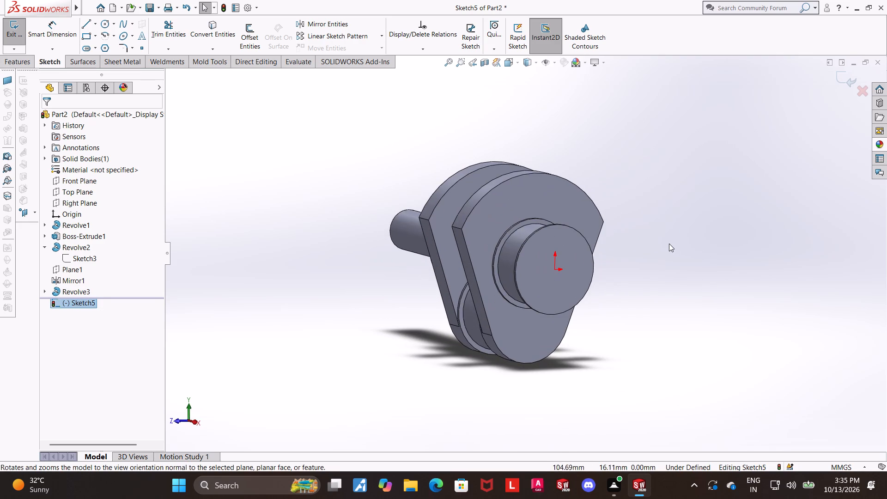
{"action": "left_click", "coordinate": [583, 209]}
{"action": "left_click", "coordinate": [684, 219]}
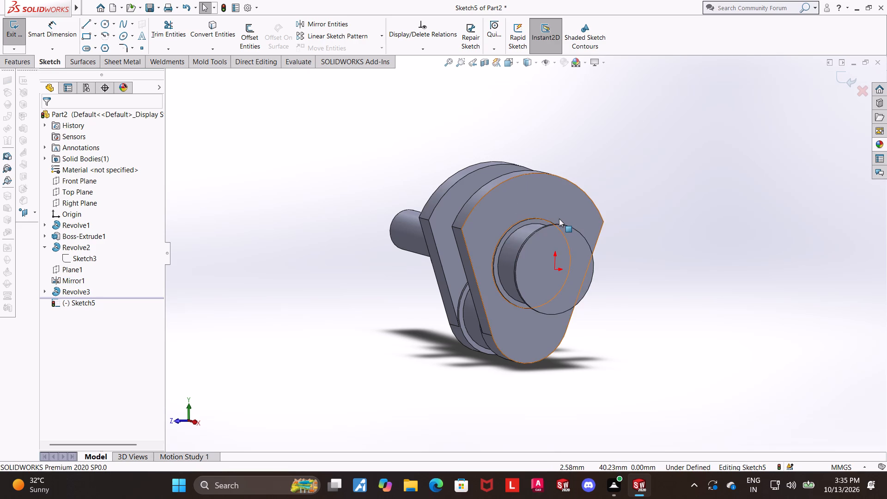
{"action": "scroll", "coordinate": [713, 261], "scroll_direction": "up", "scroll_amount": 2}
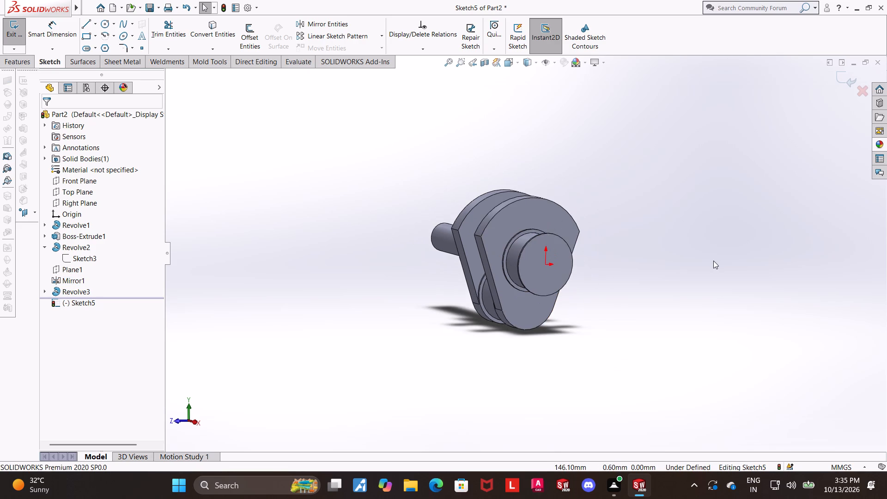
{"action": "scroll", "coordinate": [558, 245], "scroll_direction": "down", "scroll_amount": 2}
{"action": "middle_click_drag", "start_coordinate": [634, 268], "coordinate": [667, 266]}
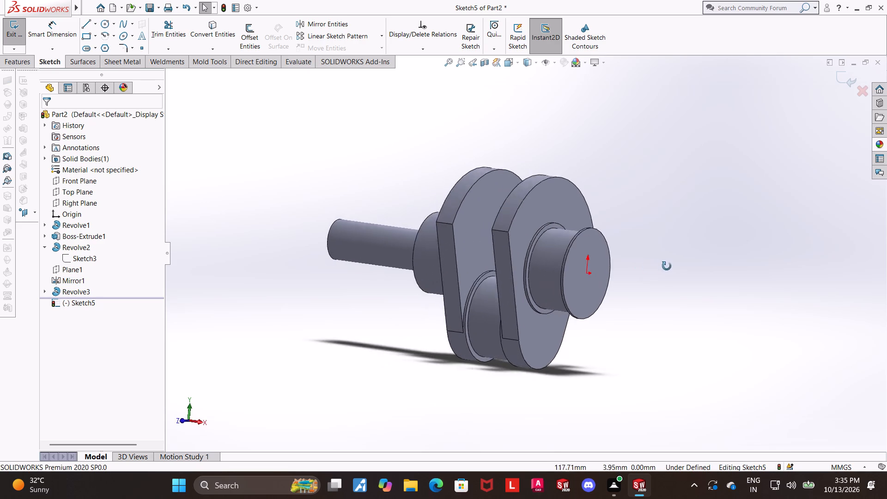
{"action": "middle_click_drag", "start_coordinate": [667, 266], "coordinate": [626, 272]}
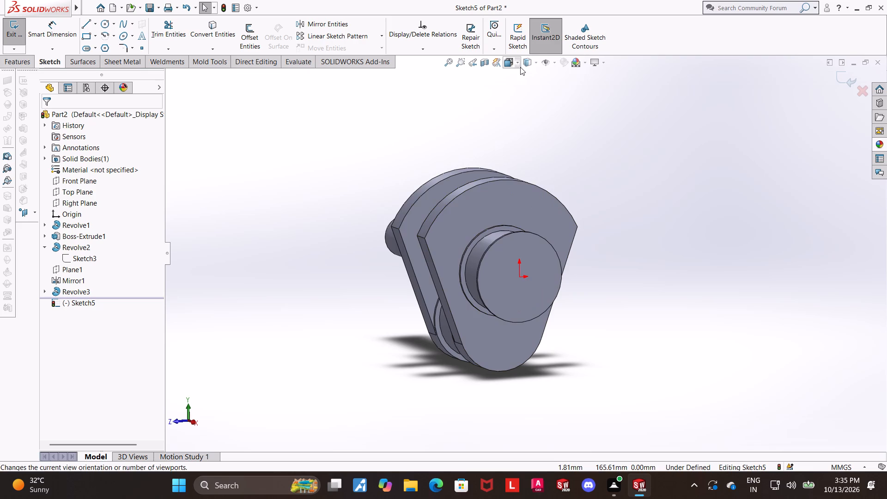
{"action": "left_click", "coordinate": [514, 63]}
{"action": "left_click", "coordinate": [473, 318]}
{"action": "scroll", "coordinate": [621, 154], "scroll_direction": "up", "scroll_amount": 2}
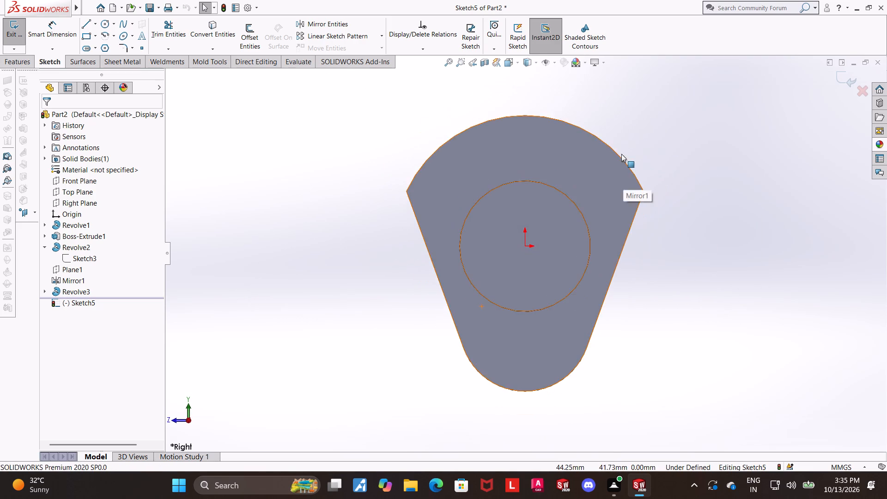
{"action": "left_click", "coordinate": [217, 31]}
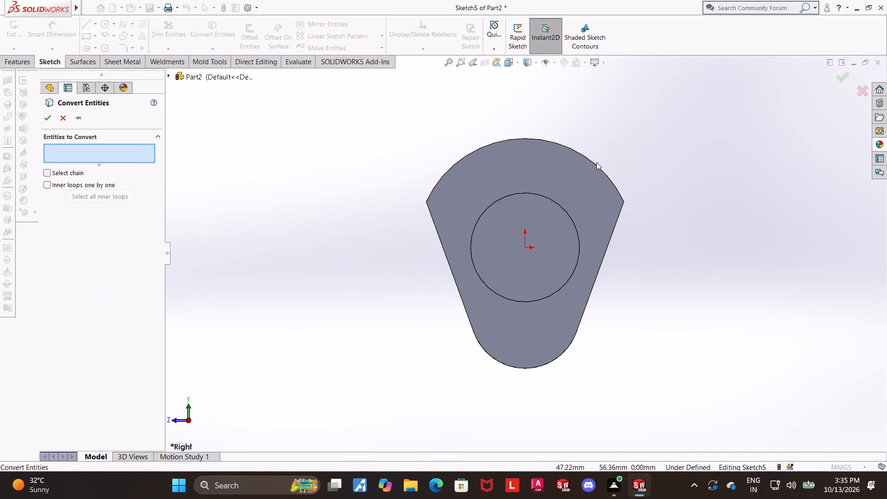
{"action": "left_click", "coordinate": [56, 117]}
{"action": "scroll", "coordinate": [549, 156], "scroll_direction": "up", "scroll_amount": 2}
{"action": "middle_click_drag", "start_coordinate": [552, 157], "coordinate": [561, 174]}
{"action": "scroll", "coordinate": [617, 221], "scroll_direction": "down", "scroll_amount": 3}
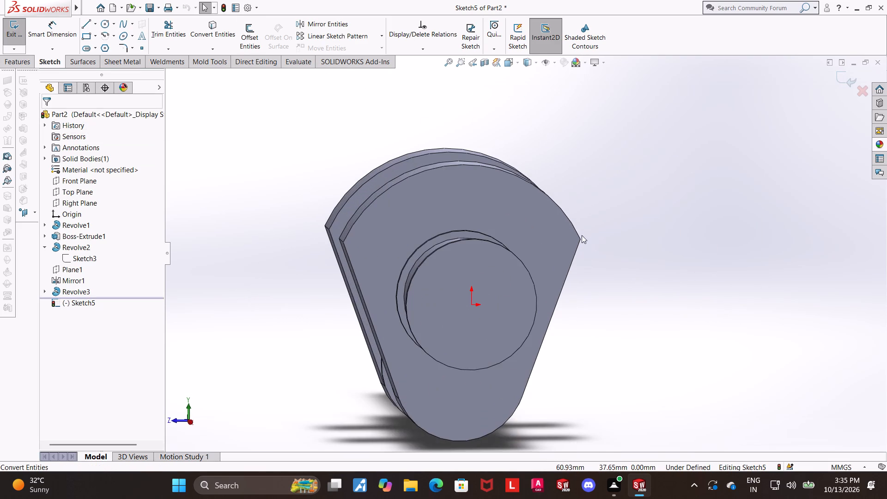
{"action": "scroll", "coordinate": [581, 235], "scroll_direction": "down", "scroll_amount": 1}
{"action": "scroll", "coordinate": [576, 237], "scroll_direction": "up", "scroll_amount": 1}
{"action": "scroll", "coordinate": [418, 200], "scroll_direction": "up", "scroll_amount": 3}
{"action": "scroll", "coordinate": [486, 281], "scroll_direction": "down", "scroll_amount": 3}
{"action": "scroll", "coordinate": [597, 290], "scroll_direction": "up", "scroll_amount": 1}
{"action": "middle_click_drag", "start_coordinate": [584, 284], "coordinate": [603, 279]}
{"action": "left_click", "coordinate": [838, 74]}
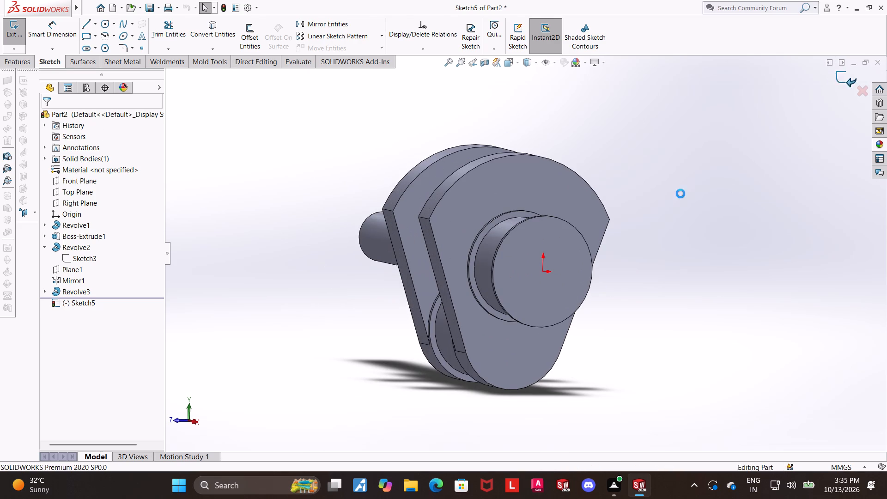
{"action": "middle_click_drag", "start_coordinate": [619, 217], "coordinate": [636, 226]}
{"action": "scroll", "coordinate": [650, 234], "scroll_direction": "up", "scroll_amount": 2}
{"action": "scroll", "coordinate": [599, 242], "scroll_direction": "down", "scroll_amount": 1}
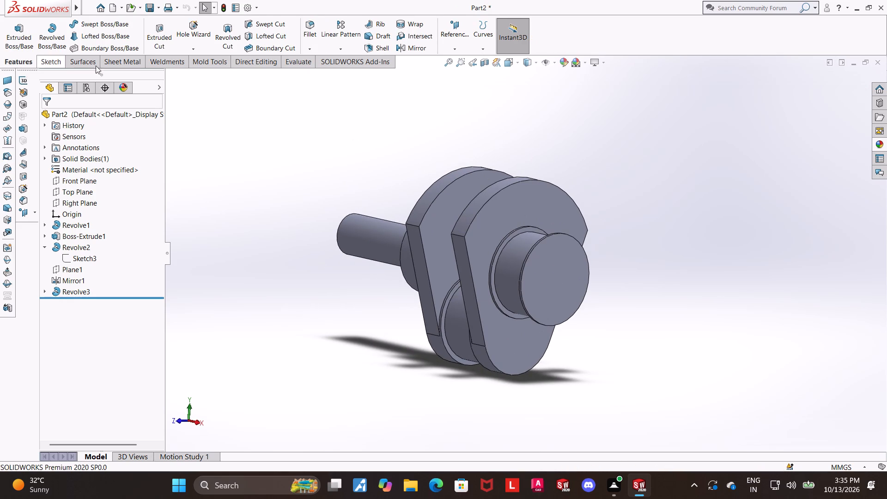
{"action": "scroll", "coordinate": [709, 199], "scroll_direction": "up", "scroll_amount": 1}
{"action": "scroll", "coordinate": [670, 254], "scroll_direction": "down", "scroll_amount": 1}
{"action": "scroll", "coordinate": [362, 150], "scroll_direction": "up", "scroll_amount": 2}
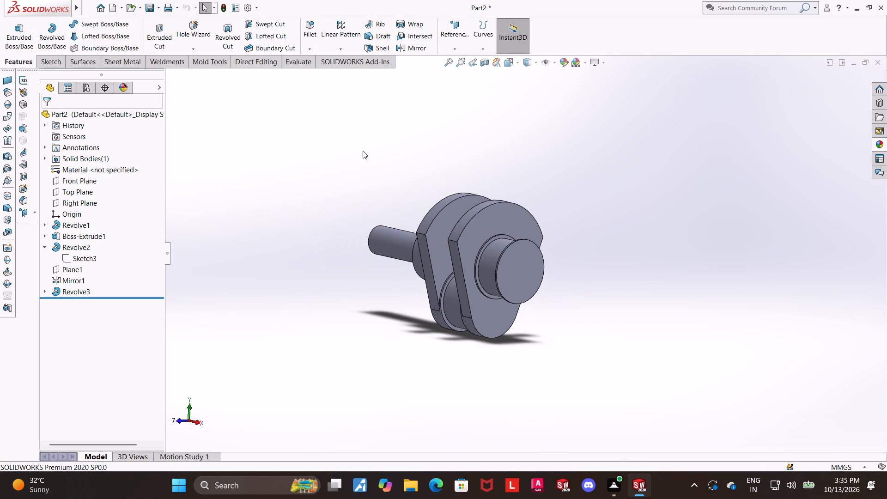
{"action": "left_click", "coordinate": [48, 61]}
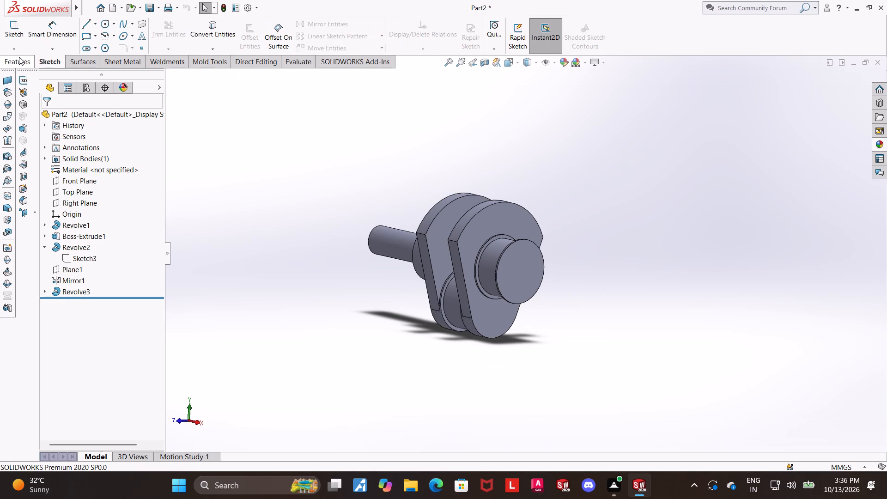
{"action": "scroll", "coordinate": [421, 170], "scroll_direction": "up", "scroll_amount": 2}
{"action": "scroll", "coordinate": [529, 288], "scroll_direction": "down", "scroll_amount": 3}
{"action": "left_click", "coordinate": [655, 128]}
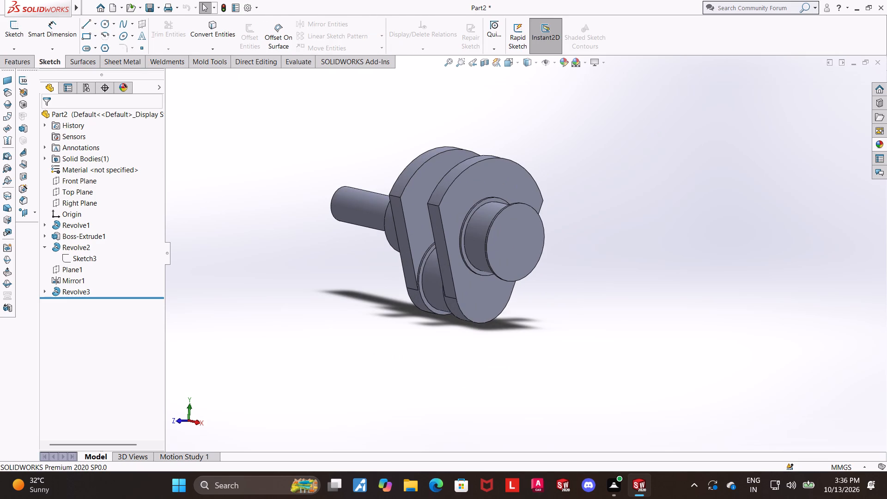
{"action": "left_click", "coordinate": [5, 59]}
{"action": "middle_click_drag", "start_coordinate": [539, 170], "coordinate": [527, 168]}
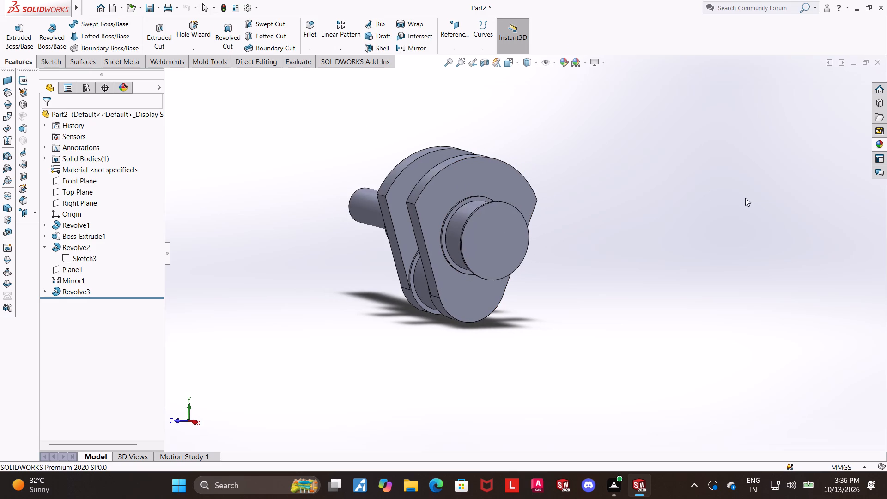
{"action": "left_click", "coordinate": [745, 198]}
Start a sketch on the journal's flat end face and convert the flange outline's two arcs and two side edges into it.
{"action": "left_click", "coordinate": [484, 233]}
{"action": "left_click", "coordinate": [522, 205]}
{"action": "left_click", "coordinate": [61, 310]}
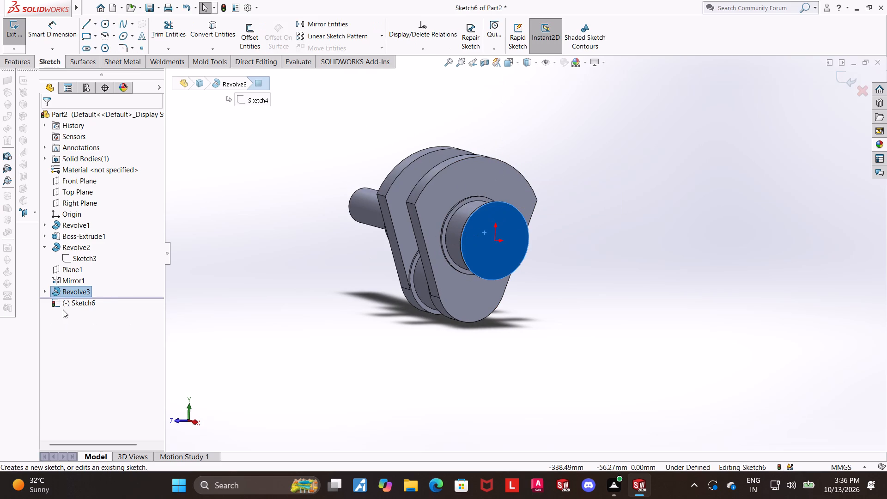
{"action": "left_click", "coordinate": [71, 301]}
{"action": "left_click", "coordinate": [92, 288]}
{"action": "scroll", "coordinate": [681, 299], "scroll_direction": "up", "scroll_amount": 2}
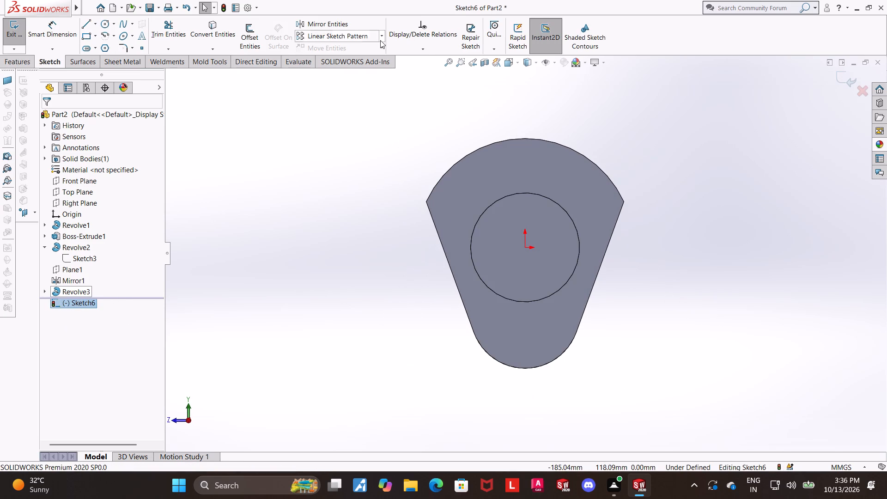
{"action": "left_click", "coordinate": [212, 18]}
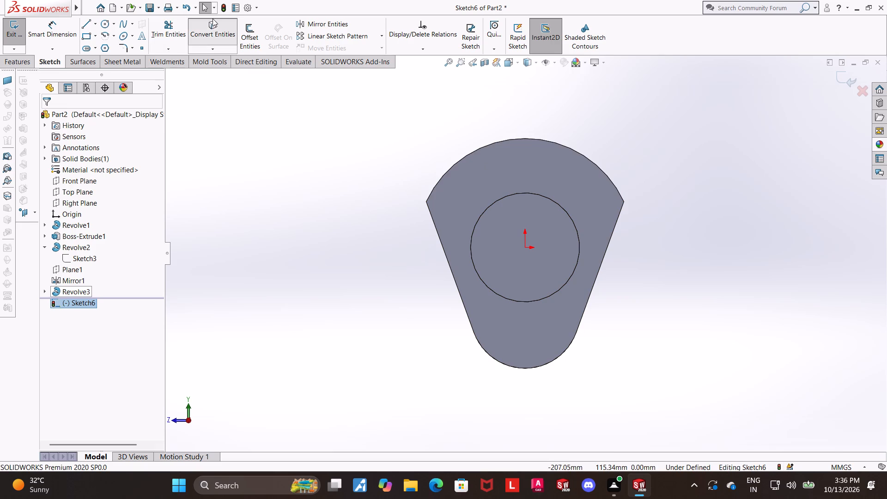
{"action": "left_click", "coordinate": [477, 148]}
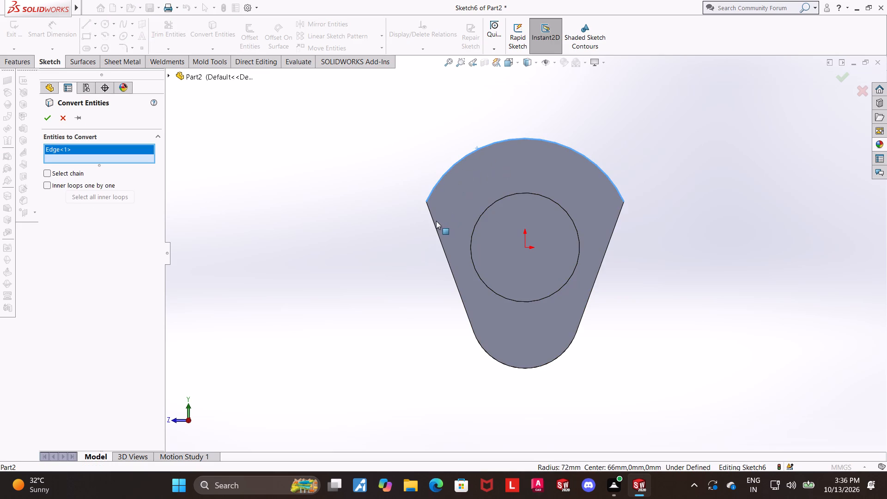
{"action": "left_click", "coordinate": [434, 222]}
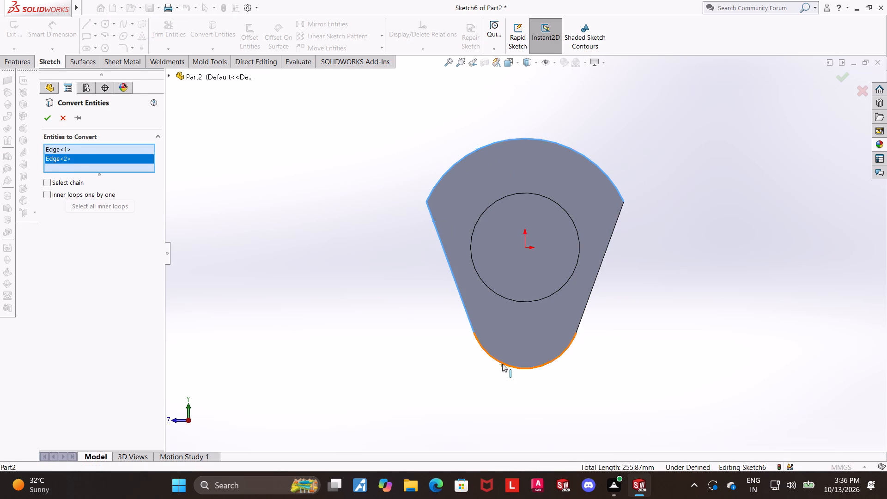
{"action": "left_click", "coordinate": [502, 364]}
{"action": "left_click", "coordinate": [587, 305]}
{"action": "left_click", "coordinate": [49, 114]}
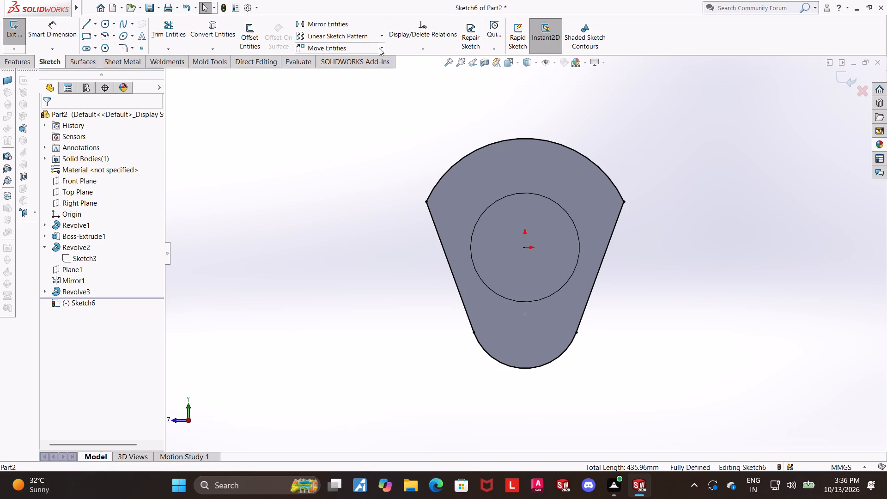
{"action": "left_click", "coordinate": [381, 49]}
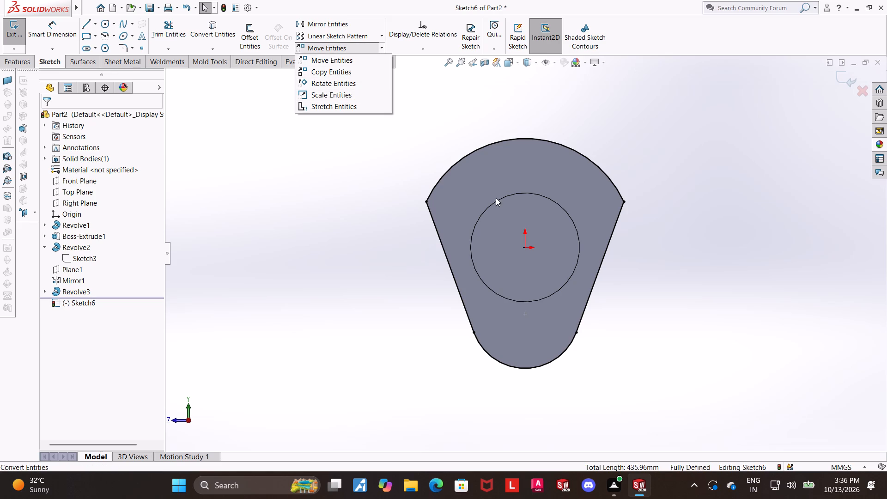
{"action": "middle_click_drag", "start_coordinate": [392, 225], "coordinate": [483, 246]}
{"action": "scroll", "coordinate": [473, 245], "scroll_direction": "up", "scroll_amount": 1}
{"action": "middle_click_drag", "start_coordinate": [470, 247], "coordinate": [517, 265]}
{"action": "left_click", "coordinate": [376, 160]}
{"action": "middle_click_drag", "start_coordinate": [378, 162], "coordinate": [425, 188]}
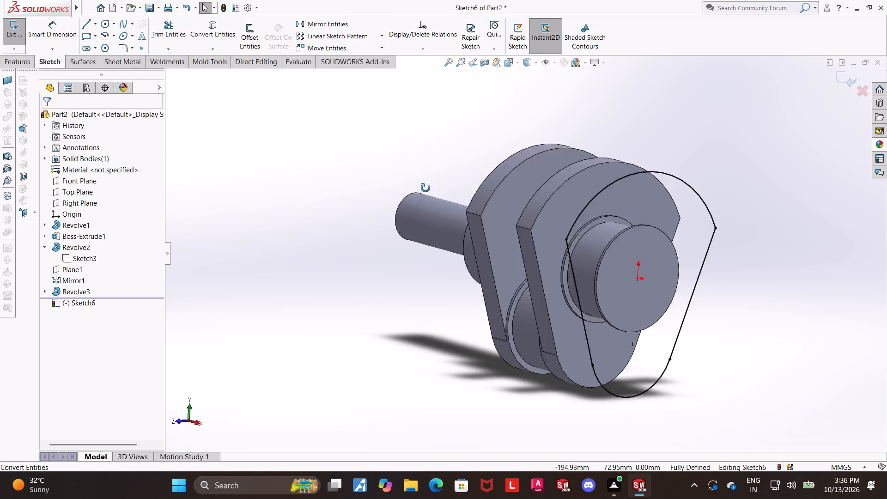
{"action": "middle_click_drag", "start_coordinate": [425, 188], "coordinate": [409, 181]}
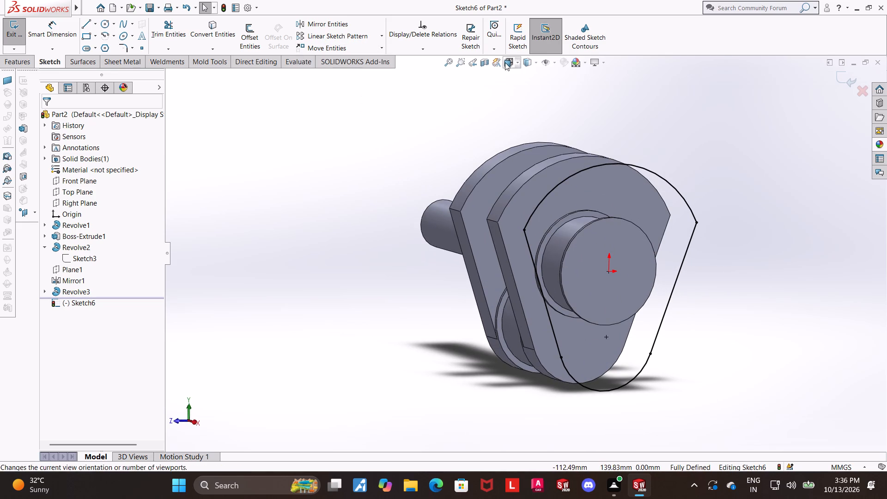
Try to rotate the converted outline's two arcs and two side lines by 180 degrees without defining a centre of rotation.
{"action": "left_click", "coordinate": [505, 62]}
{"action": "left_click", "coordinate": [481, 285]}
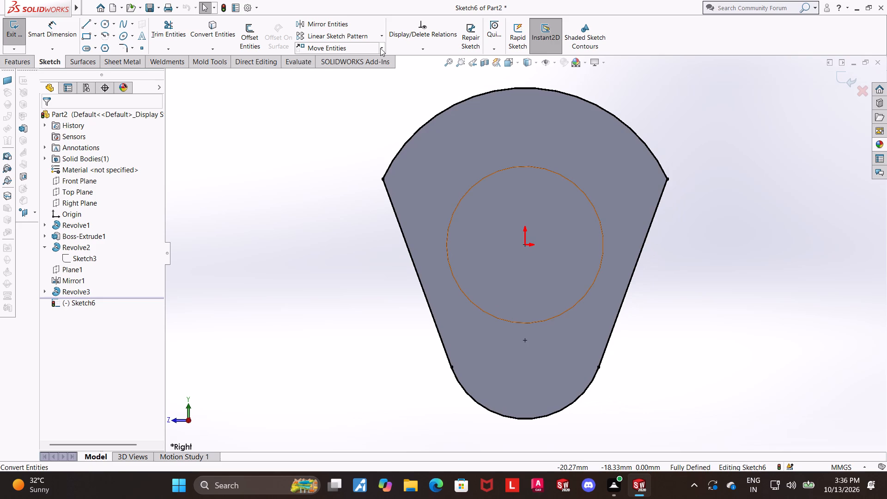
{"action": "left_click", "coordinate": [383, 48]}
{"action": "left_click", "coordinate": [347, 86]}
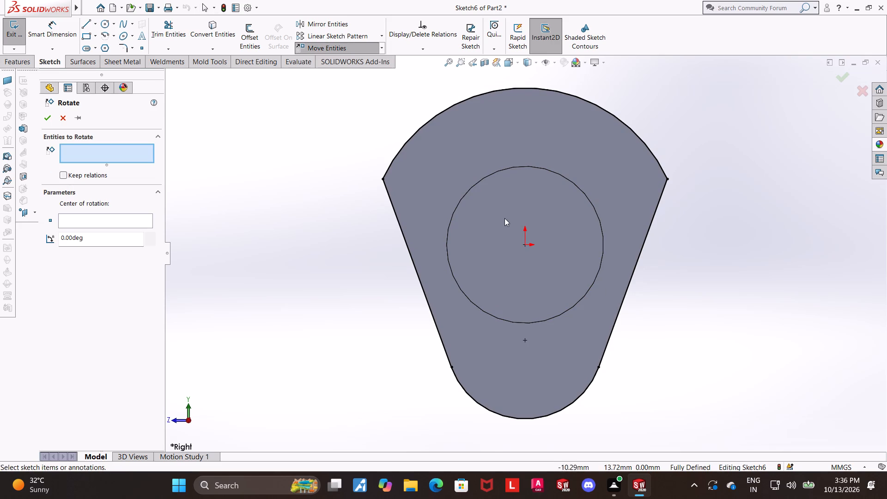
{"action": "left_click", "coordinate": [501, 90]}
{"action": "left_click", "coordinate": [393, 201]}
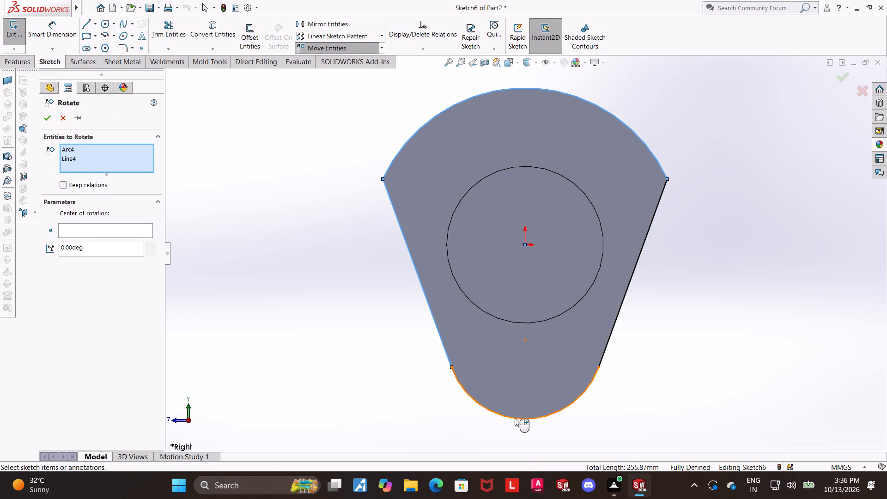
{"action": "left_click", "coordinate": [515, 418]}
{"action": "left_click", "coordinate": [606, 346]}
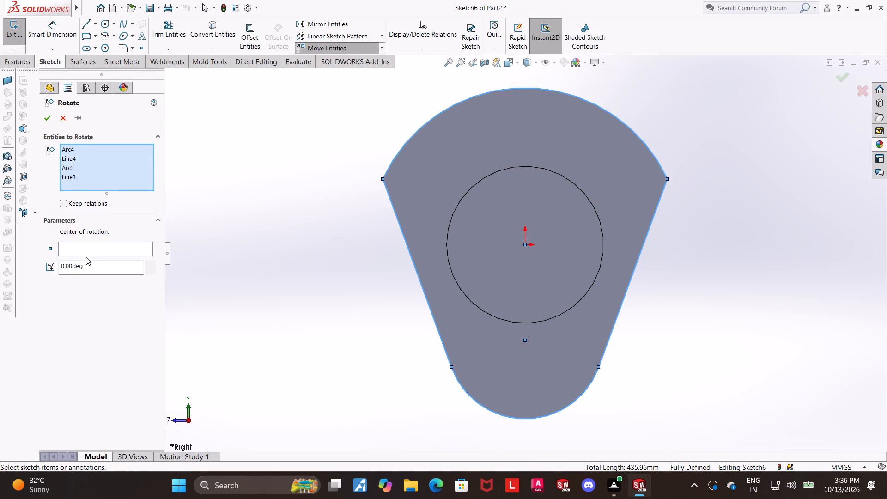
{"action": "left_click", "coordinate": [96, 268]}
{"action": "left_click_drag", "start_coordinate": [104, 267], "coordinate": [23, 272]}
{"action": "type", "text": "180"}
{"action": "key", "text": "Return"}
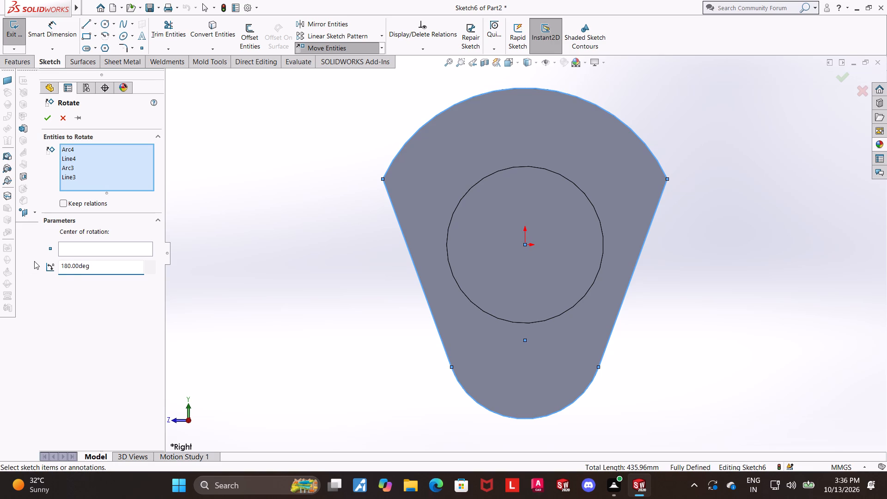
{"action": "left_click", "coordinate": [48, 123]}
Rotate the converted outline's two arcs and two side lines by 180 degrees about the sketch origin.
{"action": "scroll", "coordinate": [309, 292], "scroll_direction": "up", "scroll_amount": 4}
{"action": "middle_click_drag", "start_coordinate": [317, 290], "coordinate": [328, 291]}
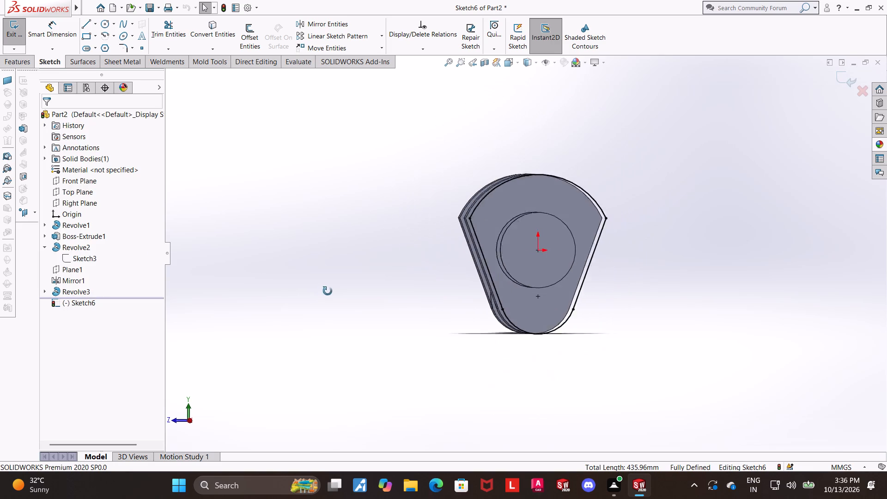
{"action": "middle_click_drag", "start_coordinate": [328, 291], "coordinate": [361, 302]}
{"action": "left_click", "coordinate": [402, 301]}
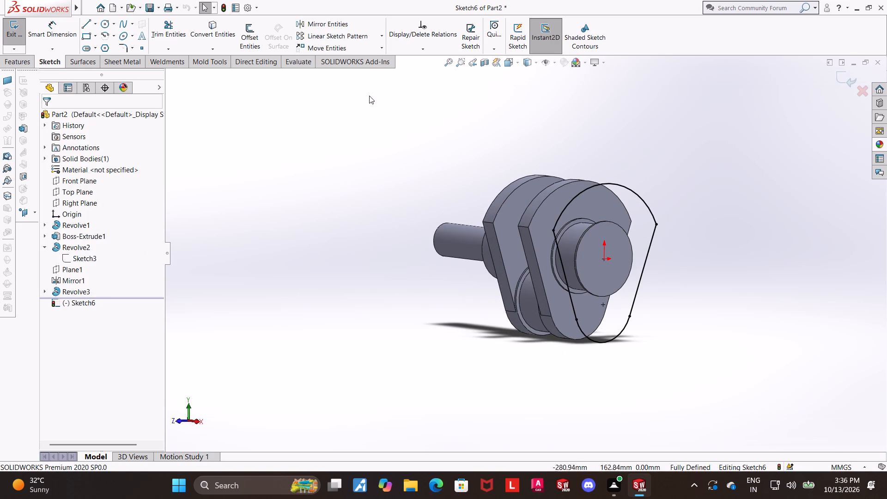
{"action": "left_click", "coordinate": [382, 47]}
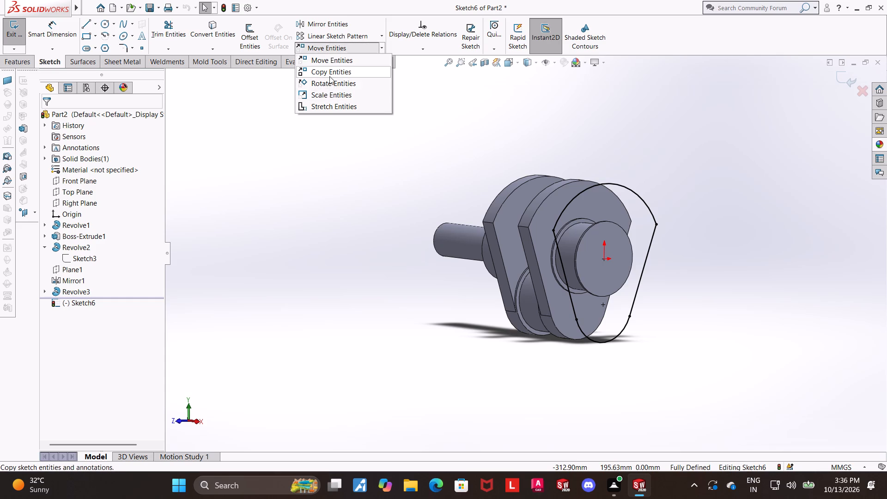
{"action": "left_click", "coordinate": [331, 84]}
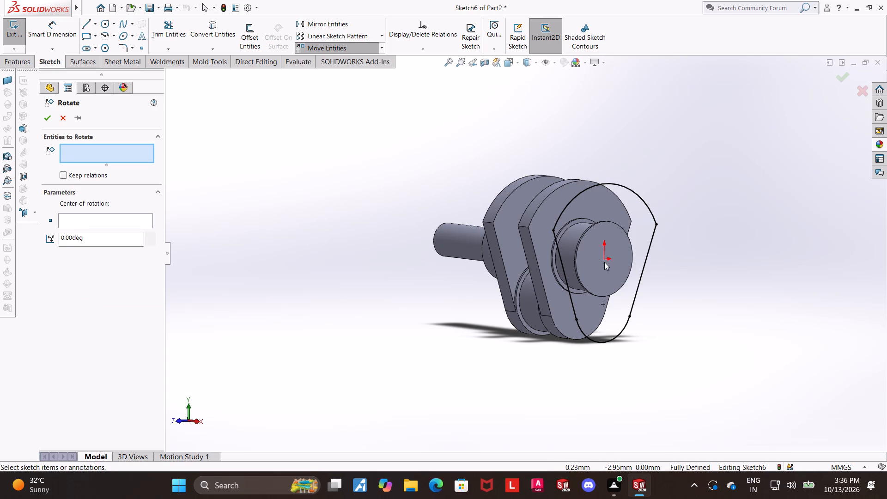
{"action": "left_click", "coordinate": [600, 185]}
{"action": "left_click", "coordinate": [557, 249]}
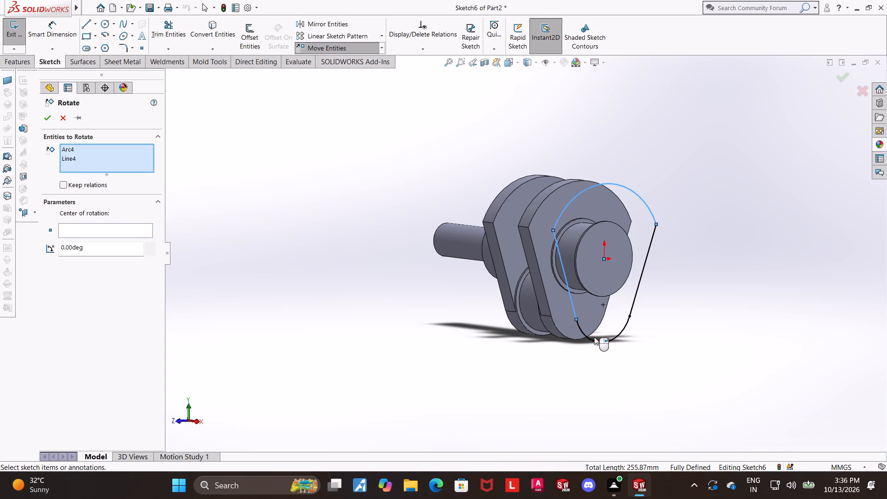
{"action": "left_click", "coordinate": [594, 339]}
{"action": "left_click", "coordinate": [642, 279]}
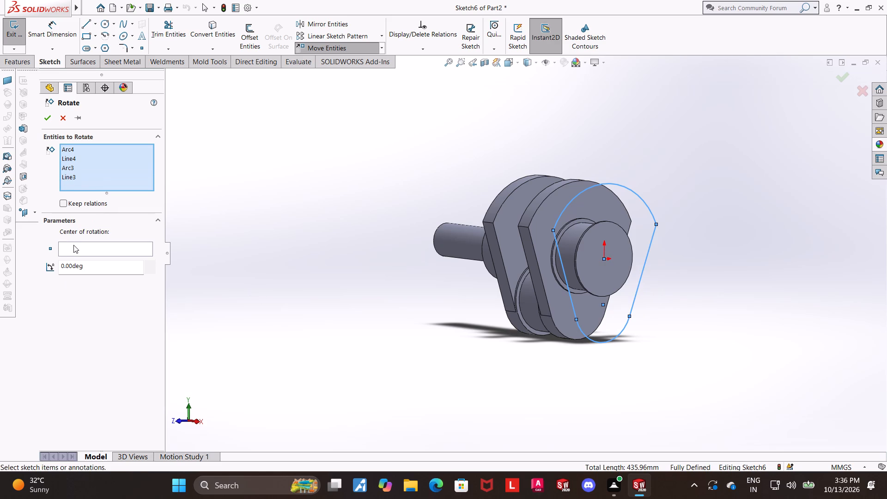
{"action": "double_click", "coordinate": [73, 245]}
{"action": "left_click", "coordinate": [605, 258]}
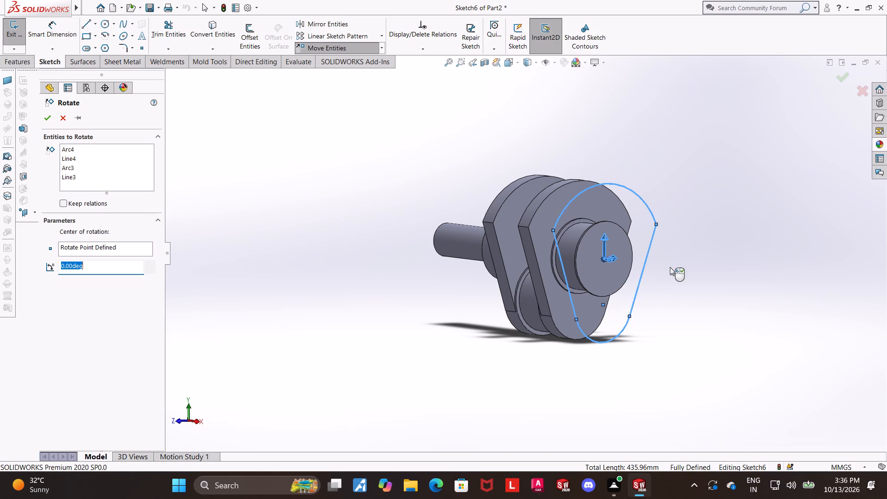
{"action": "key", "text": "1"}
{"action": "type", "text": "80"}
{"action": "key", "text": "Return"}
{"action": "left_click", "coordinate": [44, 117]}
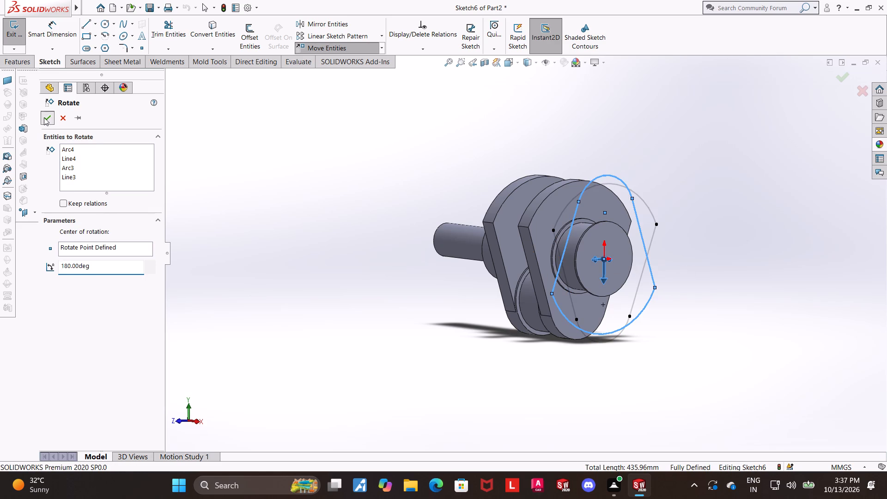
{"action": "left_click", "coordinate": [462, 323]}
Inspect the rotated outline's position at the journal's end relative to the flanges from several angles.
{"action": "middle_click_drag", "start_coordinate": [873, 301], "coordinate": [820, 298]}
{"action": "scroll", "coordinate": [805, 237], "scroll_direction": "up", "scroll_amount": 2}
{"action": "middle_click_drag", "start_coordinate": [738, 228], "coordinate": [839, 236]}
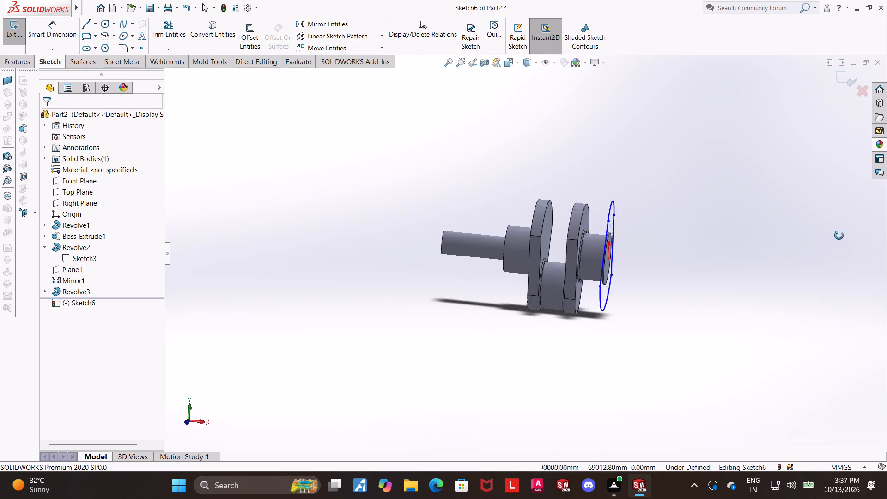
{"action": "middle_click_drag", "start_coordinate": [839, 236], "coordinate": [785, 224]}
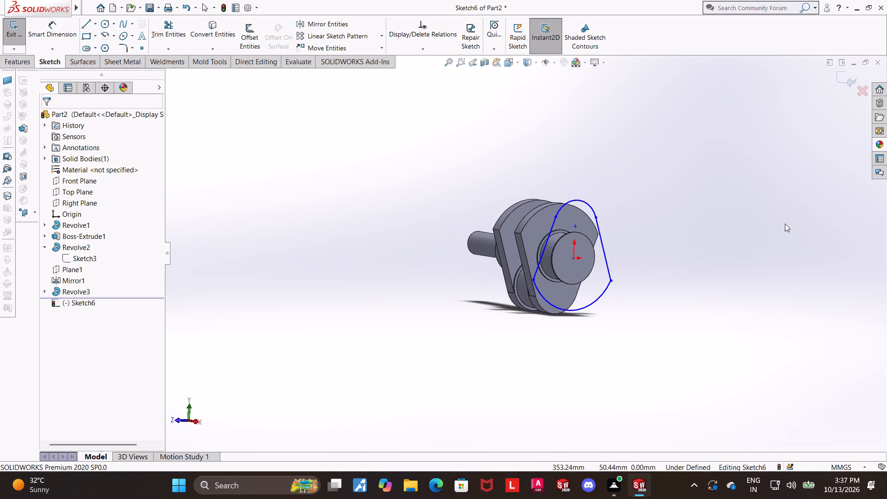
{"action": "scroll", "coordinate": [785, 224], "scroll_direction": "up", "scroll_amount": 1}
{"action": "scroll", "coordinate": [782, 226], "scroll_direction": "down", "scroll_amount": 2}
{"action": "middle_click_drag", "start_coordinate": [581, 242], "coordinate": [606, 240]}
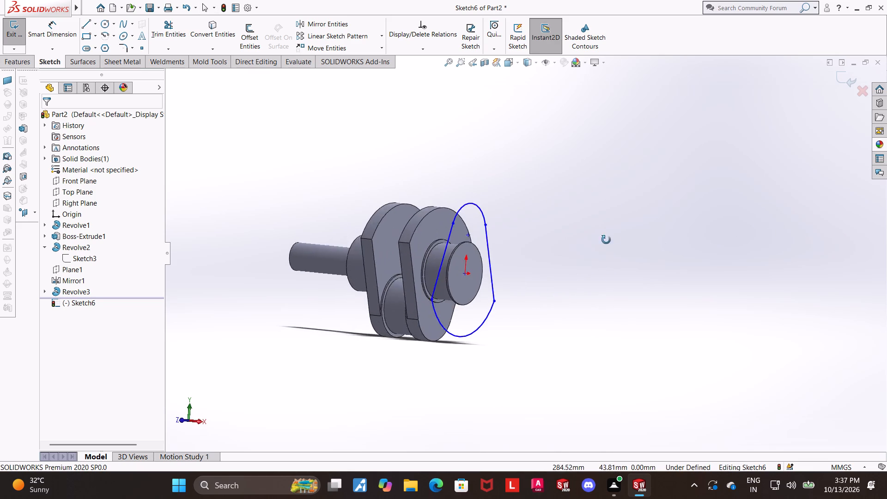
{"action": "middle_click_drag", "start_coordinate": [606, 240], "coordinate": [634, 249]}
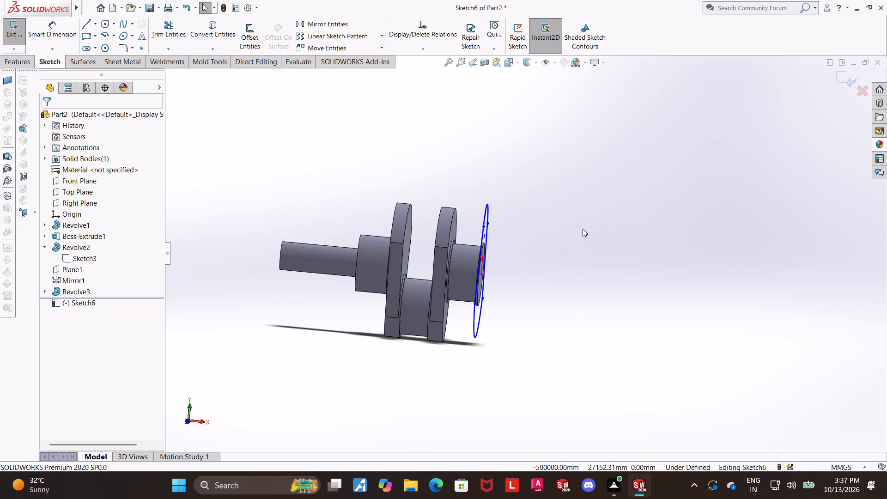
{"action": "scroll", "coordinate": [740, 224], "scroll_direction": "up", "scroll_amount": 1}
{"action": "middle_click_drag", "start_coordinate": [726, 229], "coordinate": [701, 237]}
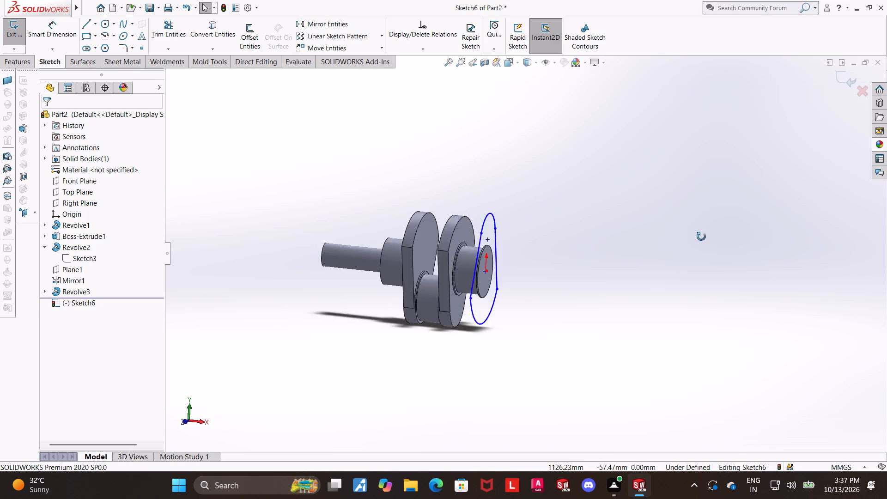
{"action": "middle_click_drag", "start_coordinate": [701, 237], "coordinate": [677, 246]}
Face the sketch plane squarely and dimension the radius of the rotated outline's large lower arc.
{"action": "left_click", "coordinate": [89, 304]}
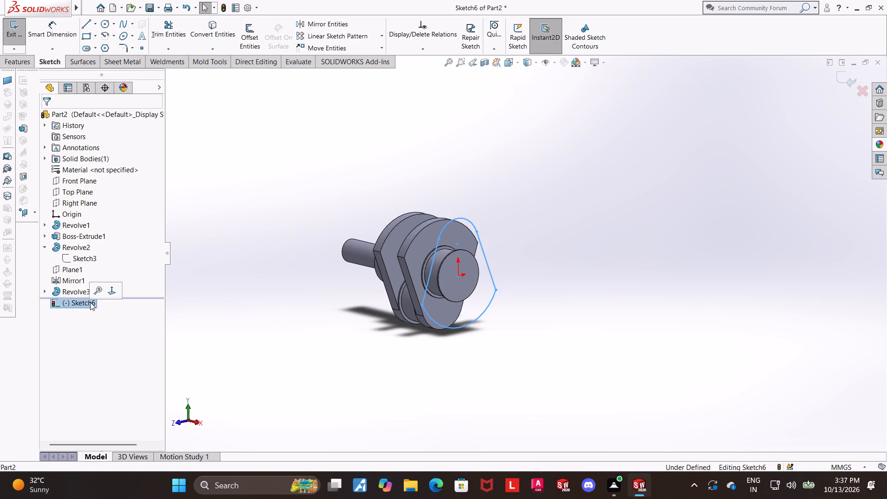
{"action": "left_click", "coordinate": [110, 293]}
{"action": "left_click", "coordinate": [775, 312]}
{"action": "scroll", "coordinate": [775, 312], "scroll_direction": "up", "scroll_amount": 2}
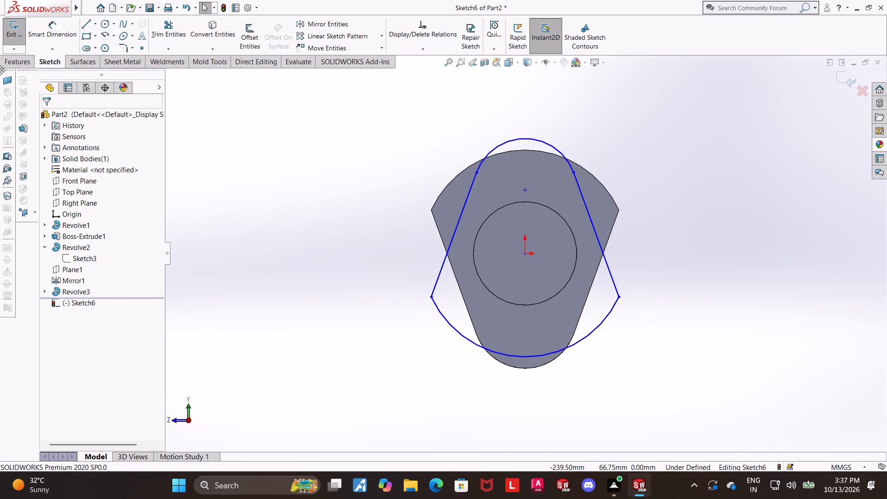
{"action": "left_click", "coordinate": [54, 29]}
{"action": "left_click", "coordinate": [595, 327]}
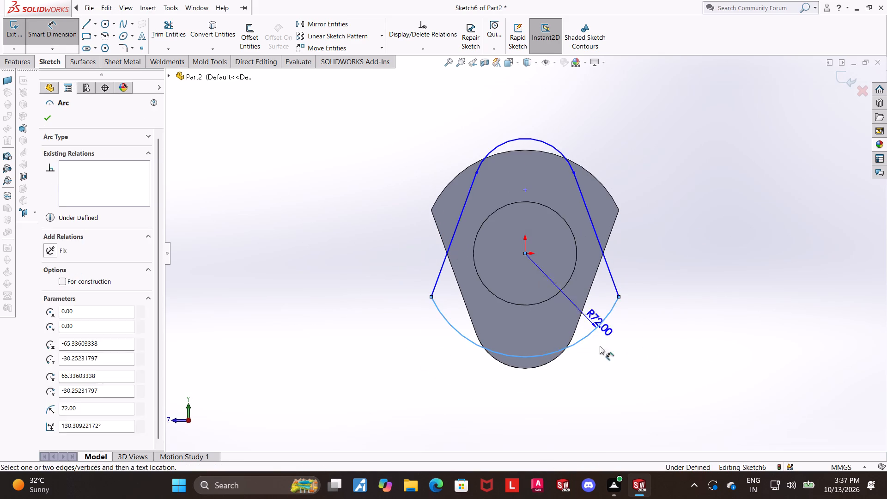
{"action": "left_click", "coordinate": [605, 367]}
{"action": "left_click", "coordinate": [565, 358]}
{"action": "key", "text": "Escape"}
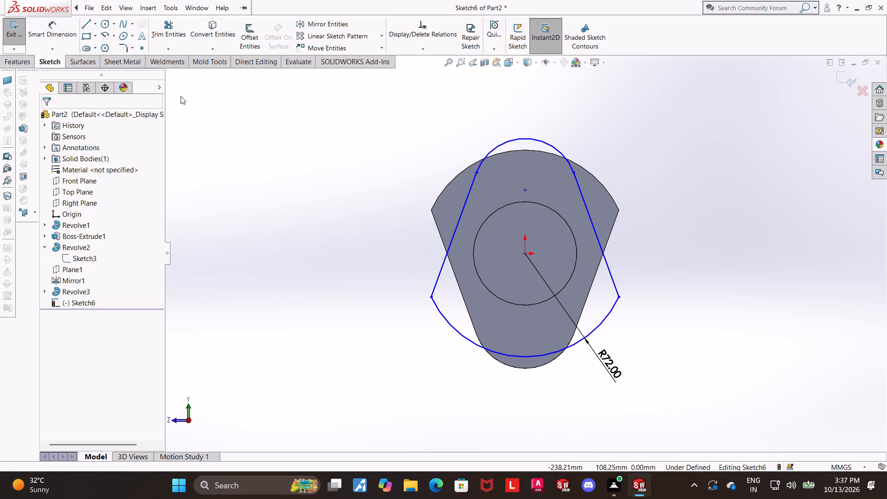
Dimension the radius of the rotated outline's small upper arc.
{"action": "left_click", "coordinate": [70, 38]}
{"action": "left_click", "coordinate": [524, 140]}
{"action": "left_click", "coordinate": [527, 119]}
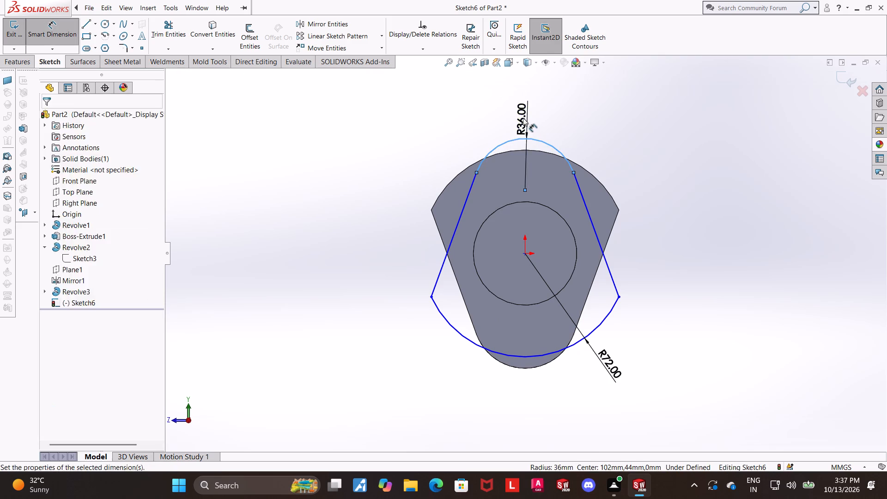
{"action": "left_click", "coordinate": [487, 108]}
{"action": "scroll", "coordinate": [483, 153], "scroll_direction": "up", "scroll_amount": 1}
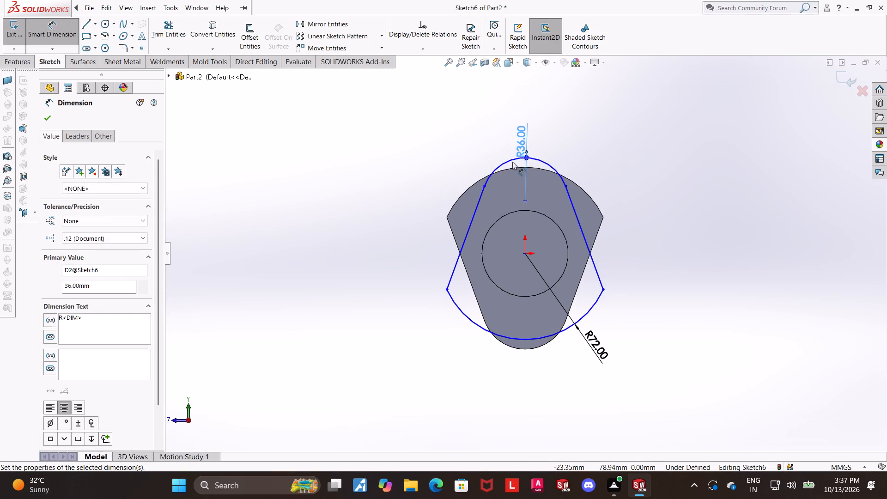
{"action": "scroll", "coordinate": [512, 159], "scroll_direction": "up", "scroll_amount": 1}
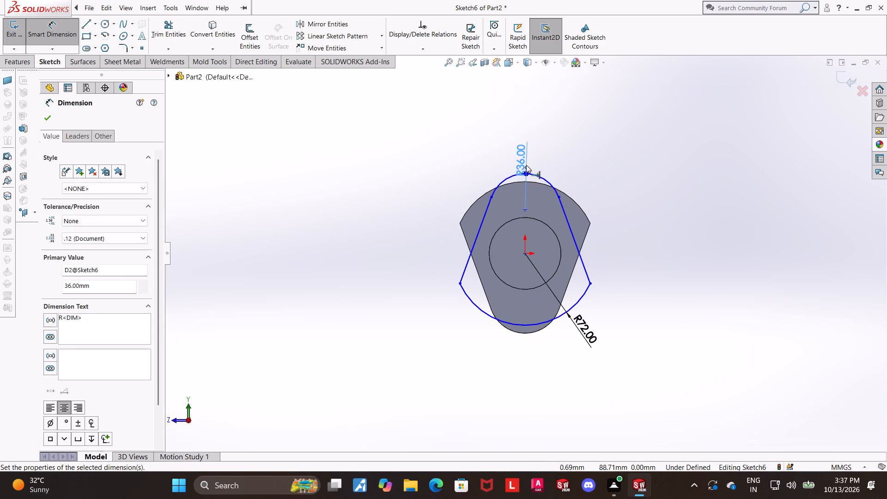
{"action": "key", "text": "Escape"}
Dimension the vertical distance between the small upper arc's centre and the sketch origin.
{"action": "left_click", "coordinate": [58, 30]}
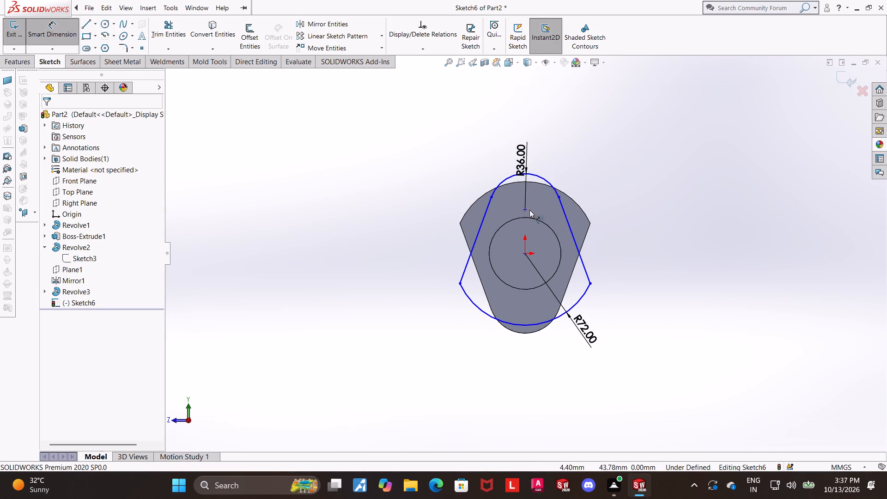
{"action": "left_click", "coordinate": [526, 208]}
{"action": "left_click", "coordinate": [524, 256]}
{"action": "left_click", "coordinate": [679, 212]}
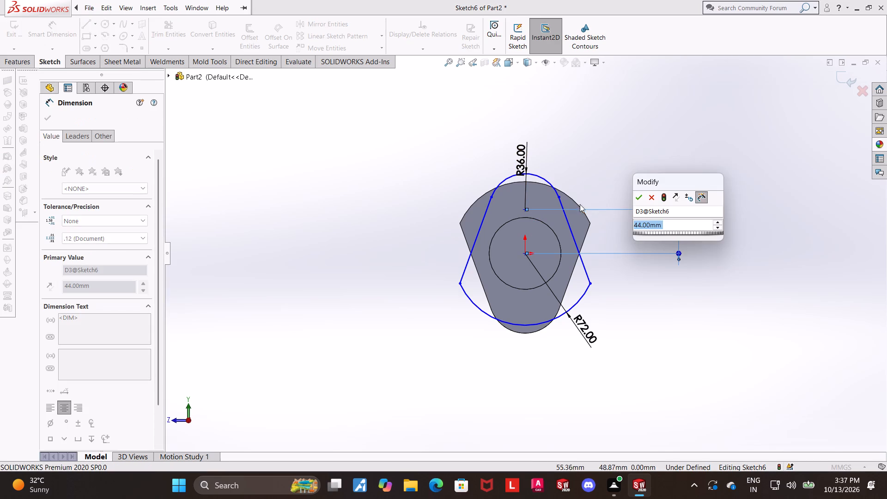
{"action": "left_click", "coordinate": [639, 202]}
{"action": "scroll", "coordinate": [599, 250], "scroll_direction": "up", "scroll_amount": 1}
{"action": "key", "text": "Escape"}
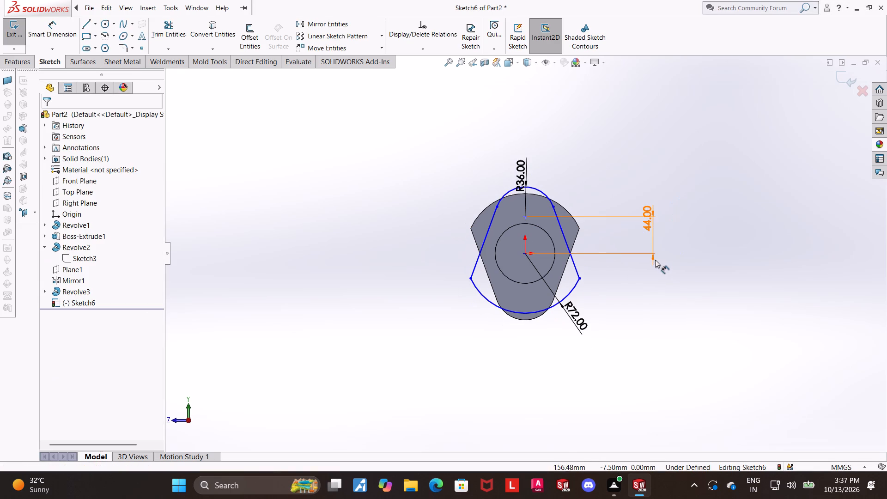
Dimension the angle between the rotated outline's two side lines, placing it below the outline.
{"action": "left_click", "coordinate": [53, 27]}
{"action": "left_click", "coordinate": [473, 268]}
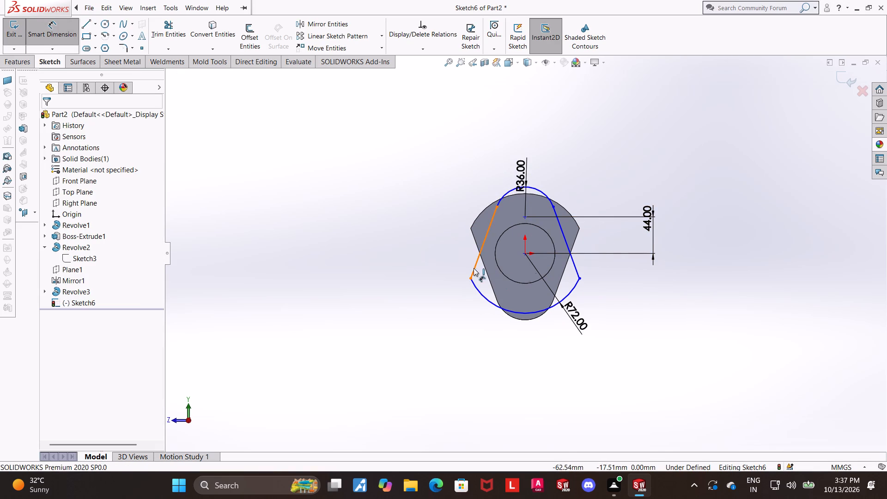
{"action": "left_click", "coordinate": [574, 271]}
{"action": "left_click", "coordinate": [533, 372]}
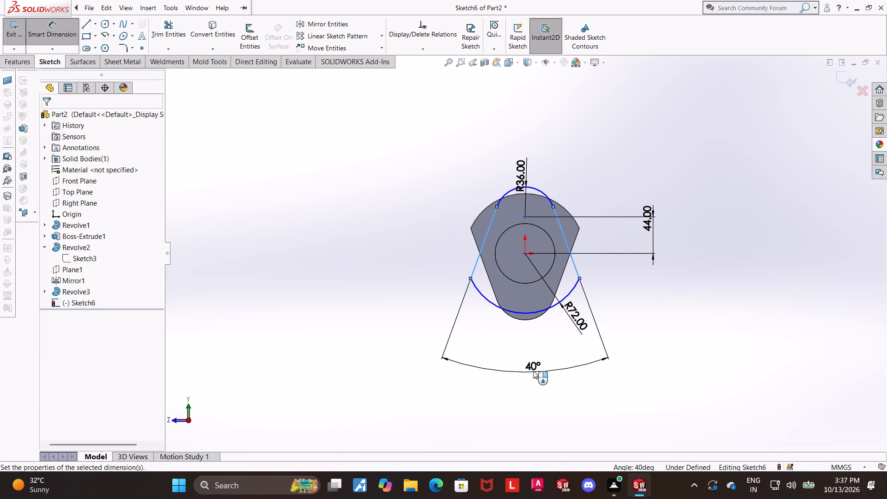
{"action": "left_click", "coordinate": [495, 361]}
{"action": "key", "text": "Escape"}
{"action": "scroll", "coordinate": [723, 321], "scroll_direction": "up", "scroll_amount": 1}
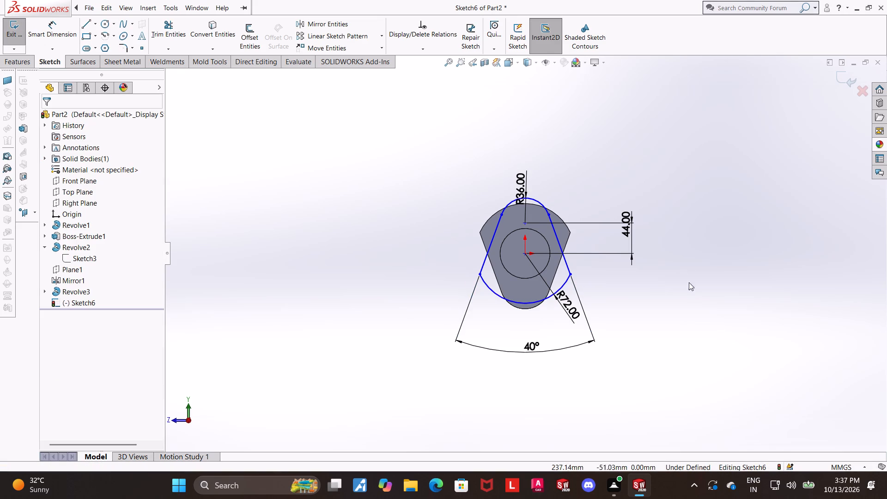
{"action": "scroll", "coordinate": [688, 264], "scroll_direction": "down", "scroll_amount": 1}
{"action": "key", "text": "Escape"}
{"action": "scroll", "coordinate": [786, 291], "scroll_direction": "up", "scroll_amount": 1}
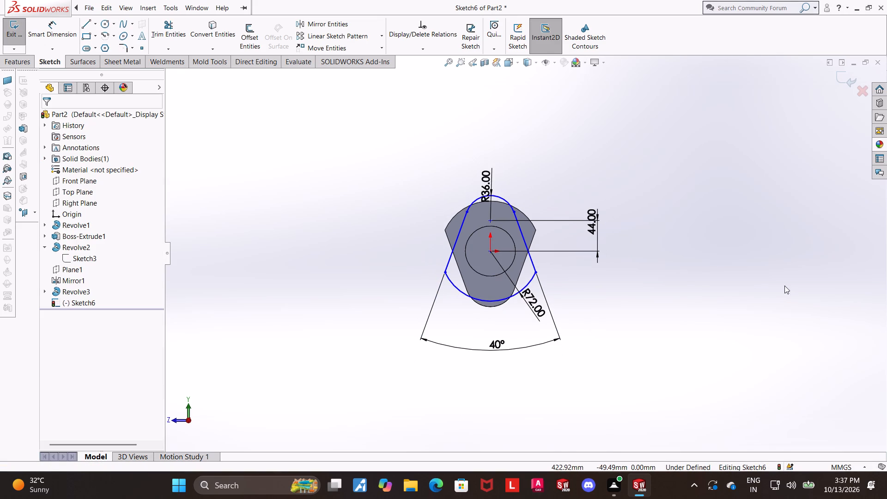
Finish the rotated flange outline sketch and extrude it 15 mm outward from the journal's end, merged with the body.
{"action": "left_click", "coordinate": [796, 322]}
{"action": "scroll", "coordinate": [503, 239], "scroll_direction": "down", "scroll_amount": 3}
{"action": "key", "text": "Escape"}
{"action": "key", "text": "Escape"}
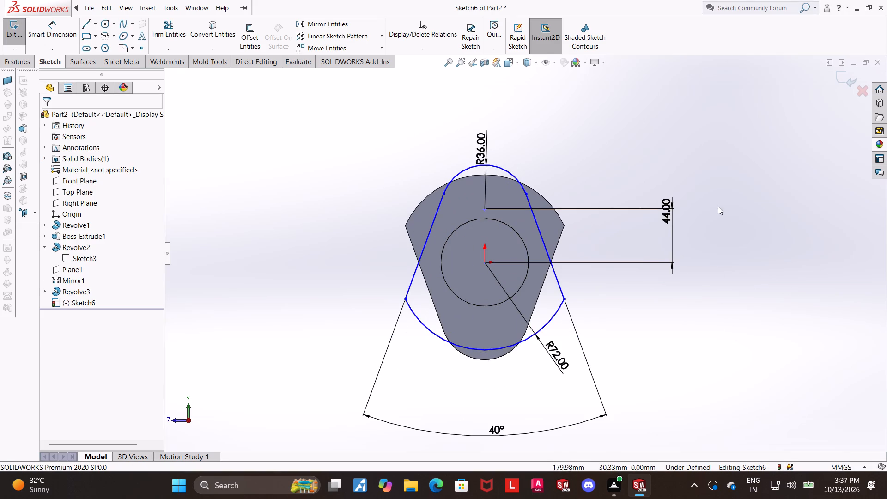
{"action": "left_click", "coordinate": [851, 72]}
{"action": "middle_click_drag", "start_coordinate": [541, 161], "coordinate": [557, 170]}
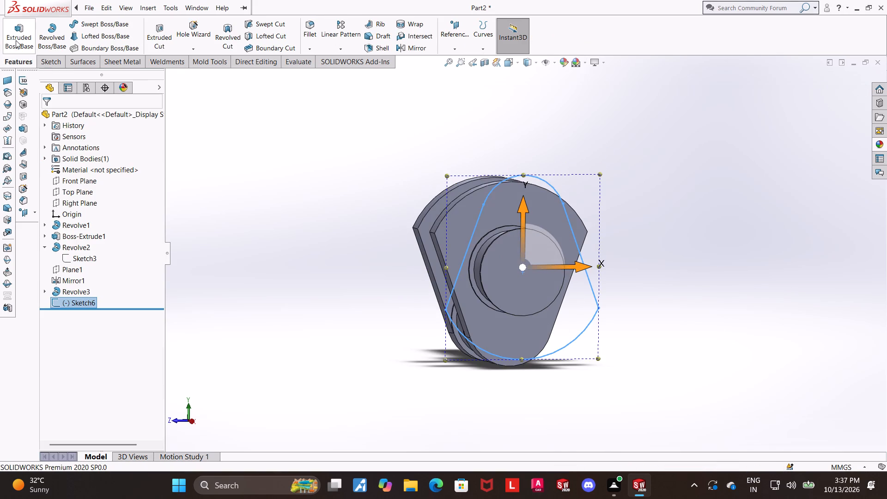
{"action": "left_click", "coordinate": [16, 40]}
{"action": "middle_click_drag", "start_coordinate": [281, 205], "coordinate": [293, 218]}
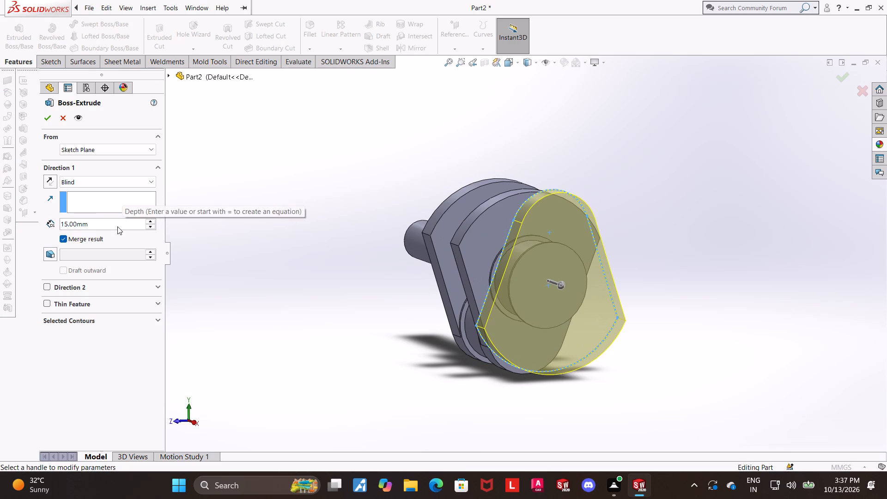
{"action": "scroll", "coordinate": [250, 236], "scroll_direction": "up", "scroll_amount": 2}
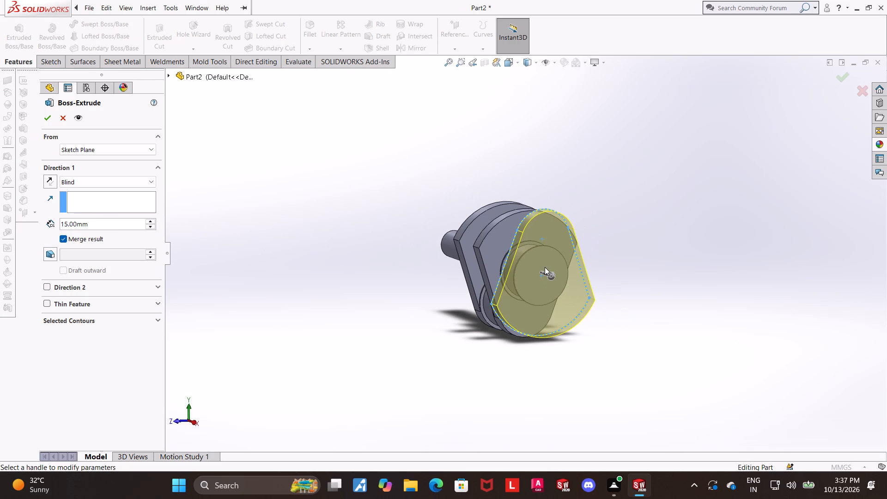
{"action": "scroll", "coordinate": [545, 267], "scroll_direction": "up", "scroll_amount": 1}
{"action": "scroll", "coordinate": [545, 267], "scroll_direction": "down", "scroll_amount": 1}
{"action": "middle_click_drag", "start_coordinate": [558, 314], "coordinate": [620, 328]}
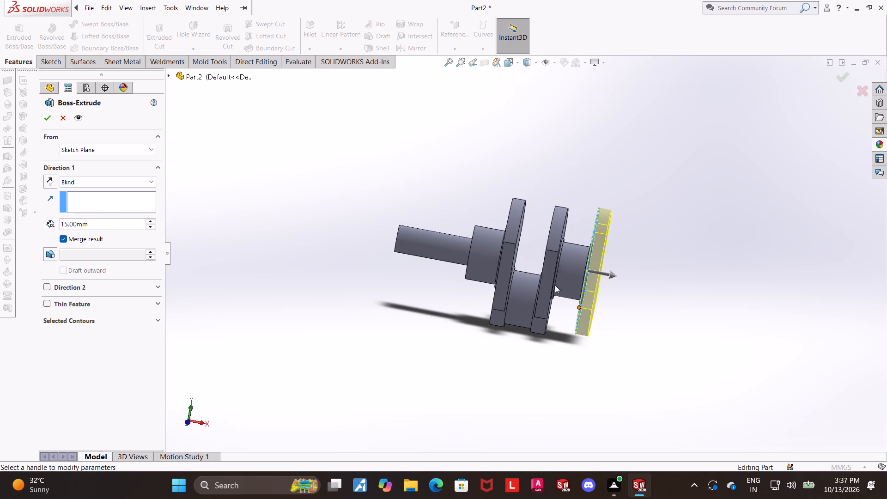
{"action": "double_click", "coordinate": [40, 120]}
{"action": "left_click", "coordinate": [669, 234]}
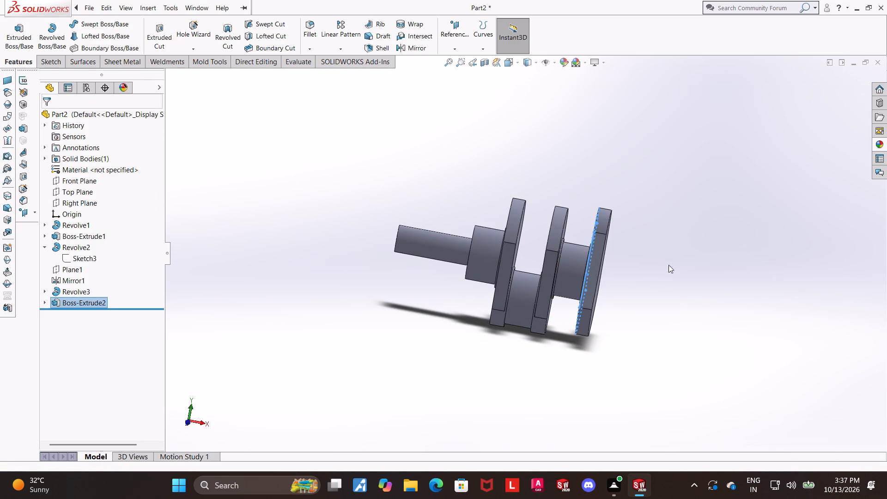
Examine the new end flange and its alignment with the other flanges, pin and journal from several sides.
{"action": "middle_click_drag", "start_coordinate": [671, 269], "coordinate": [702, 256]}
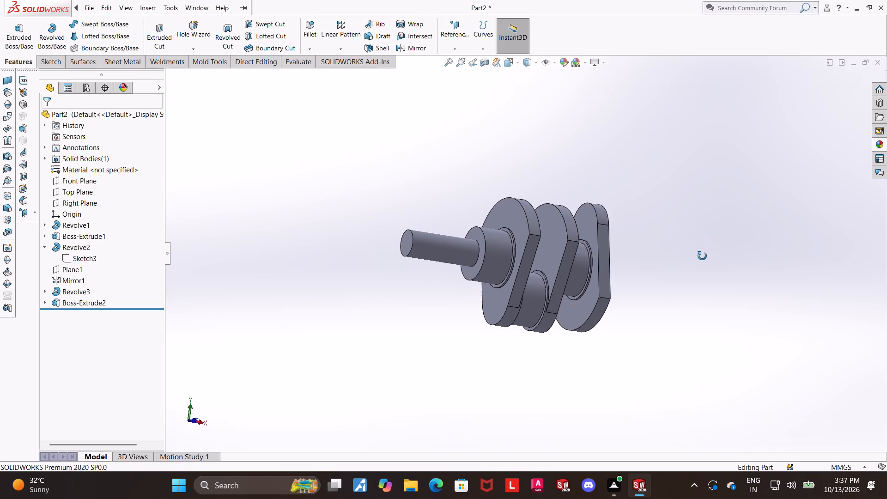
{"action": "middle_click_drag", "start_coordinate": [702, 256], "coordinate": [679, 261]}
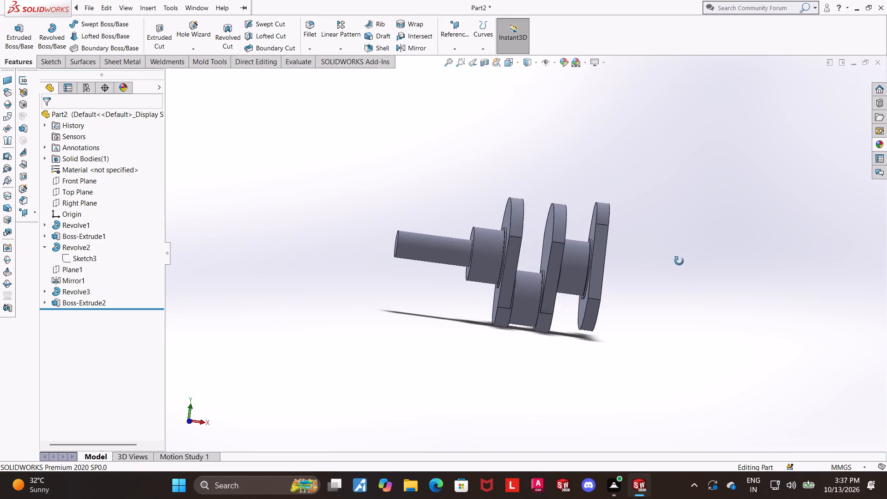
{"action": "middle_click_drag", "start_coordinate": [679, 261], "coordinate": [669, 256]}
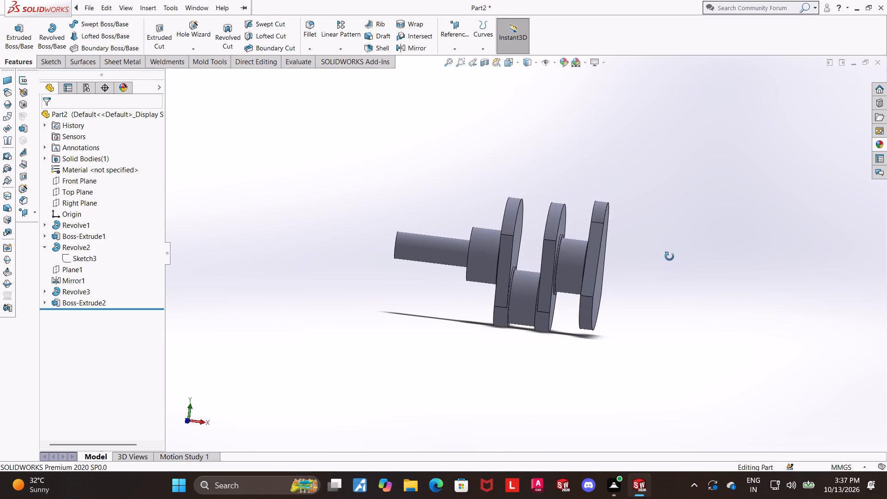
{"action": "middle_click_drag", "start_coordinate": [669, 256], "coordinate": [663, 260]}
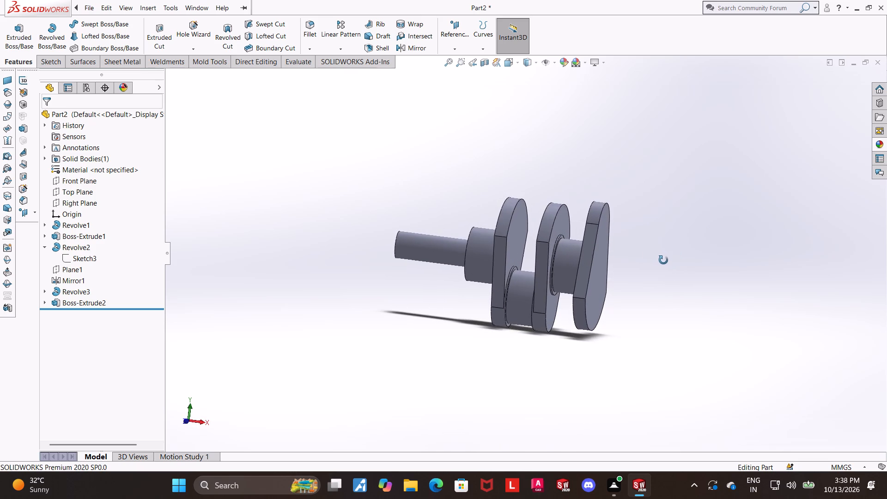
{"action": "middle_click_drag", "start_coordinate": [663, 260], "coordinate": [629, 262]}
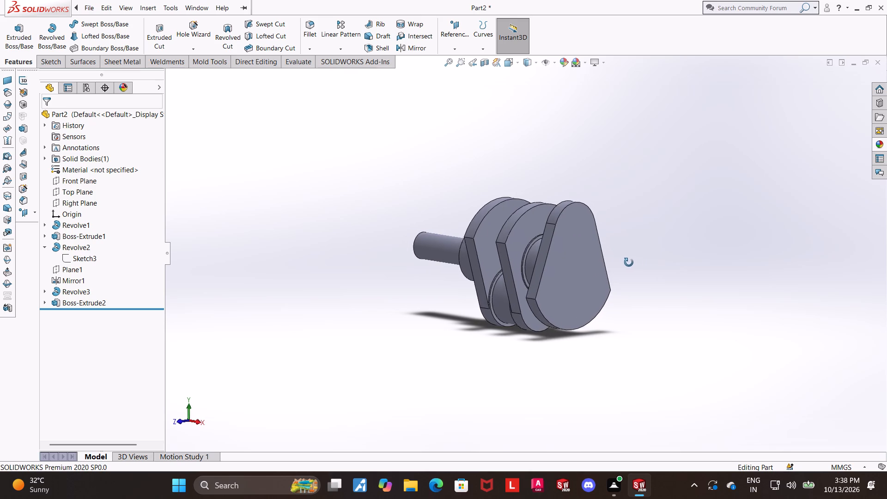
{"action": "middle_click_drag", "start_coordinate": [629, 262], "coordinate": [627, 262]}
{"action": "left_click", "coordinate": [571, 236]}
{"action": "left_click", "coordinate": [823, 276]}
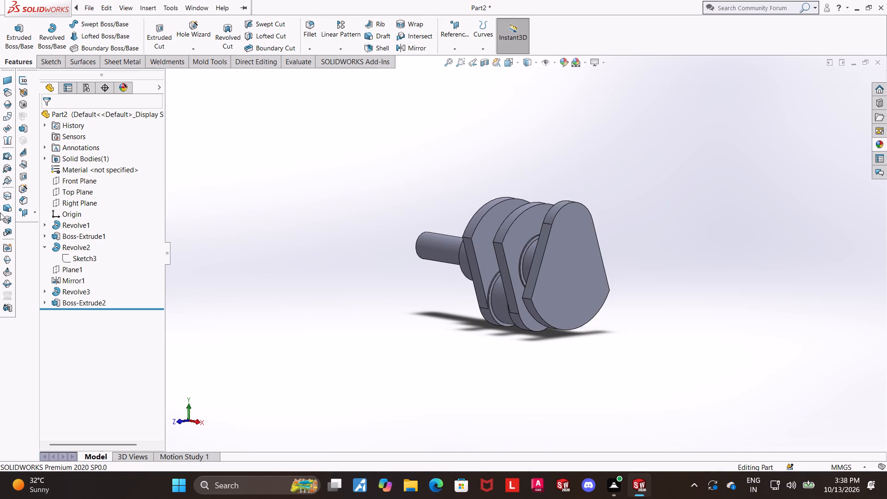
Start a sketch on the Front Plane and face it squarely.
{"action": "left_click", "coordinate": [53, 183]}
{"action": "left_click", "coordinate": [59, 170]}
{"action": "left_click", "coordinate": [85, 311]}
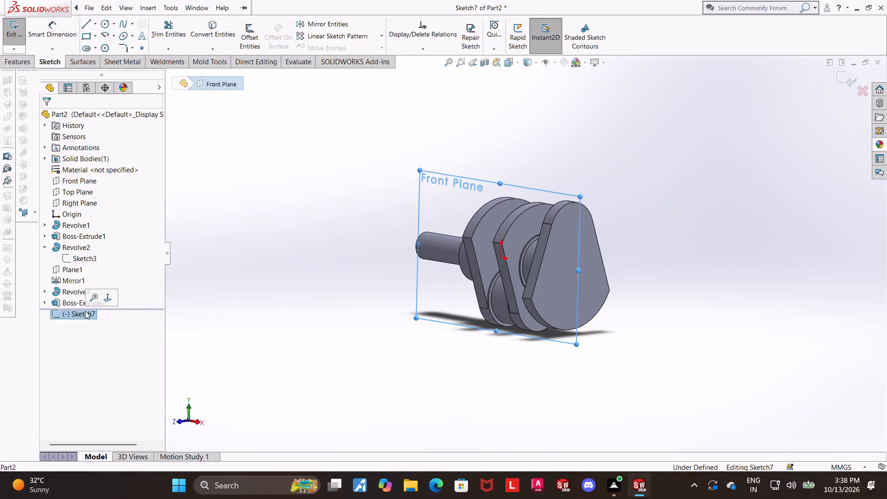
{"action": "left_click", "coordinate": [105, 298]}
Sketch a closed profile about 80 mm wide from the end flange's upper outer corner, its top edge recessed between two short end rims.
{"action": "scroll", "coordinate": [590, 276], "scroll_direction": "up", "scroll_amount": 5}
{"action": "scroll", "coordinate": [644, 248], "scroll_direction": "up", "scroll_amount": 4}
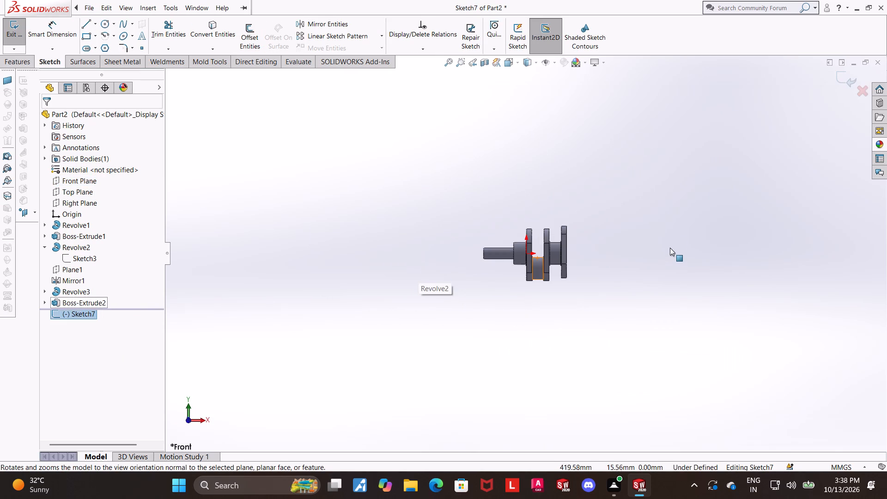
{"action": "scroll", "coordinate": [672, 231], "scroll_direction": "down", "scroll_amount": 3}
{"action": "left_click", "coordinate": [553, 236]}
{"action": "scroll", "coordinate": [551, 258], "scroll_direction": "down", "scroll_amount": 2}
{"action": "scroll", "coordinate": [461, 260], "scroll_direction": "down", "scroll_amount": 1}
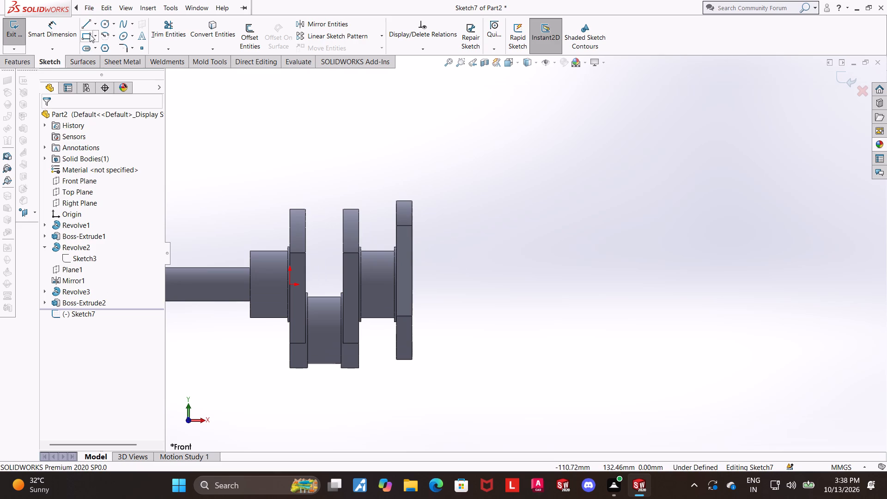
{"action": "left_click", "coordinate": [89, 22]}
{"action": "left_click", "coordinate": [413, 200]}
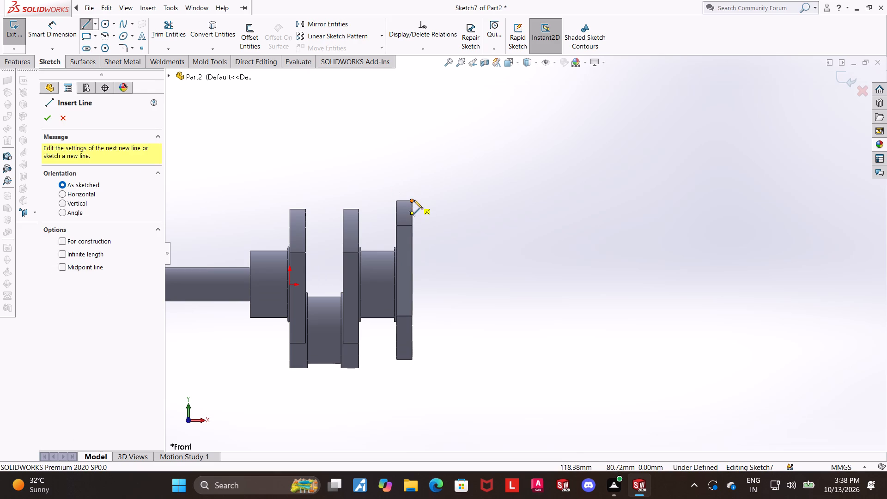
{"action": "left_click", "coordinate": [419, 202]}
{"action": "left_click", "coordinate": [419, 209]}
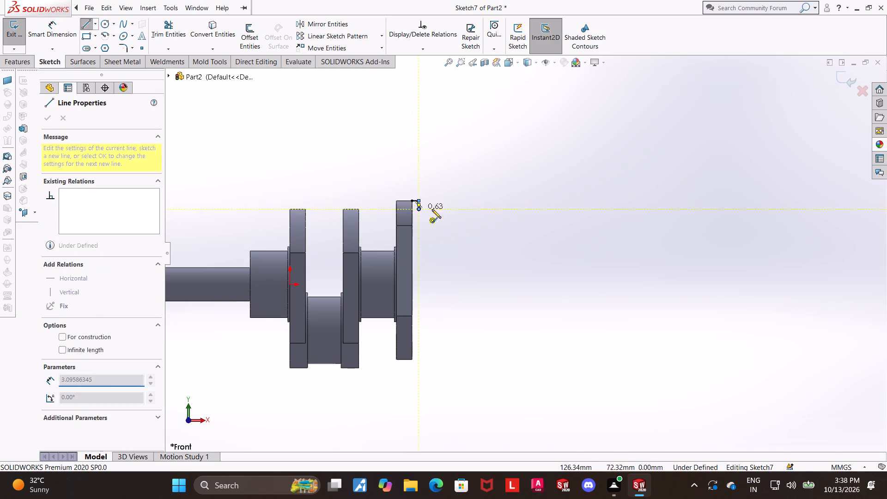
{"action": "left_click", "coordinate": [487, 209]}
{"action": "left_click", "coordinate": [488, 199]}
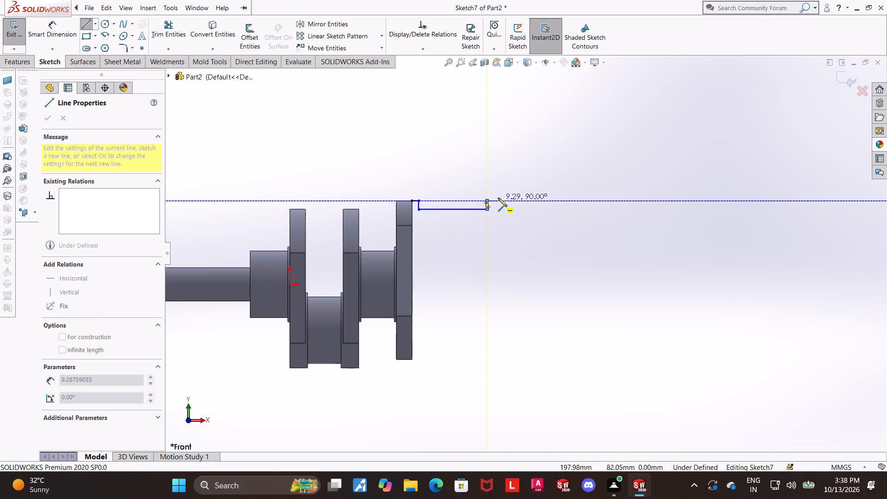
{"action": "left_click", "coordinate": [495, 199]}
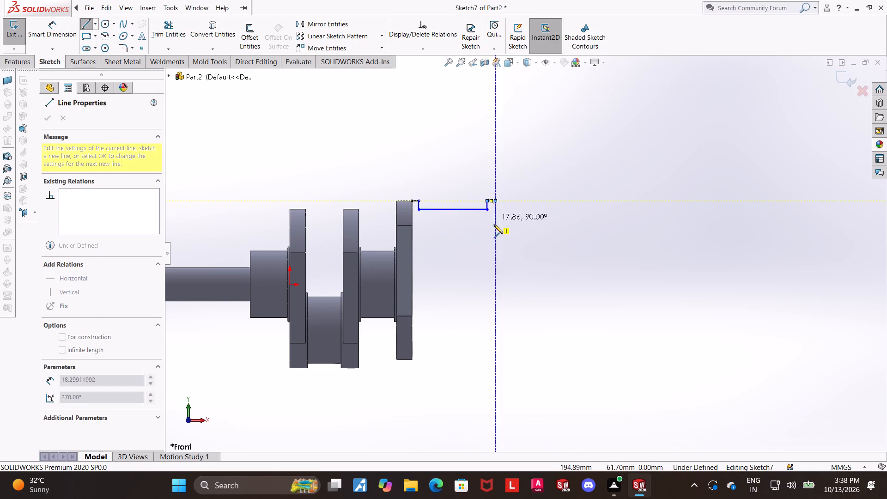
{"action": "left_click", "coordinate": [494, 243]}
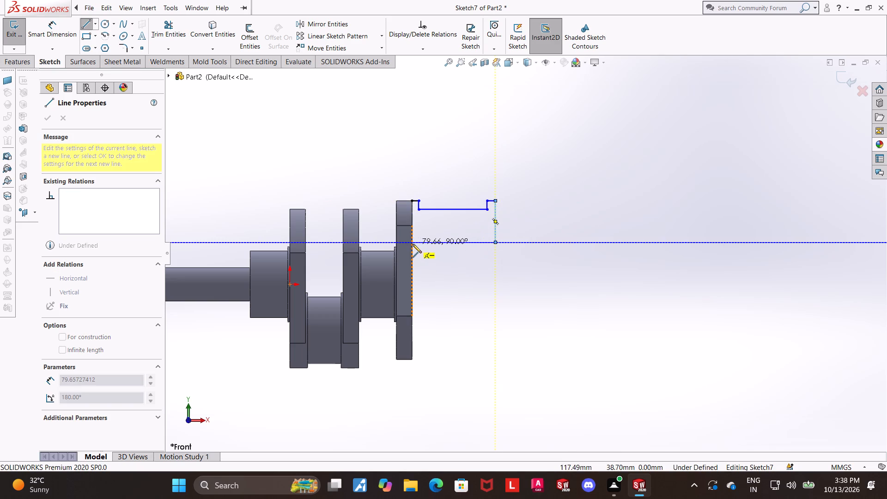
{"action": "left_click", "coordinate": [413, 244]}
{"action": "left_click", "coordinate": [413, 202]}
{"action": "key", "text": "Escape"}
{"action": "key", "text": "Escape"}
{"action": "key", "text": "Escape"}
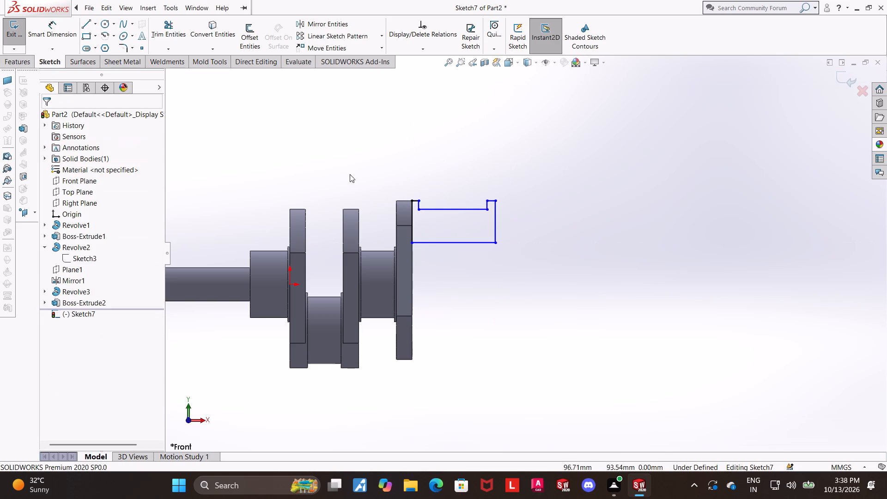
{"action": "key", "text": "Escape"}
Dimension the short top rim line next to the flange at 2 mm.
{"action": "left_click", "coordinate": [38, 33]}
{"action": "scroll", "coordinate": [450, 207], "scroll_direction": "down", "scroll_amount": 3}
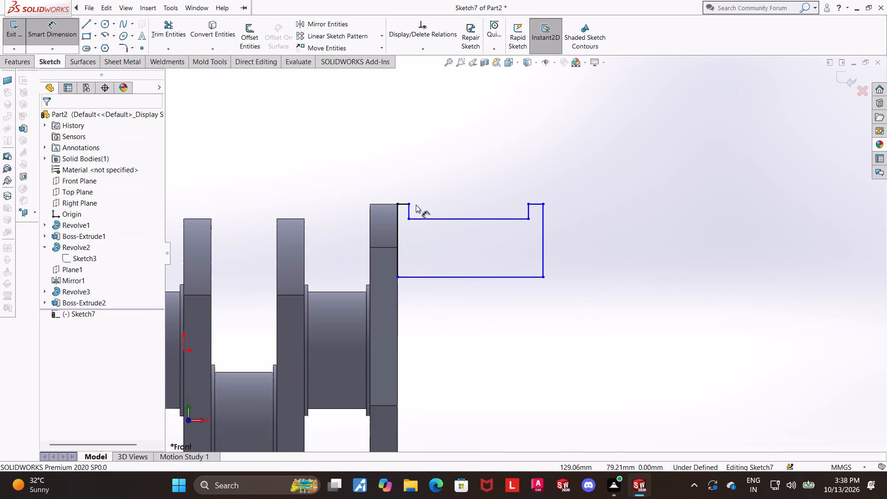
{"action": "left_click", "coordinate": [404, 202]}
{"action": "left_click", "coordinate": [404, 195]}
{"action": "key", "text": "2"}
{"action": "key", "text": "Return"}
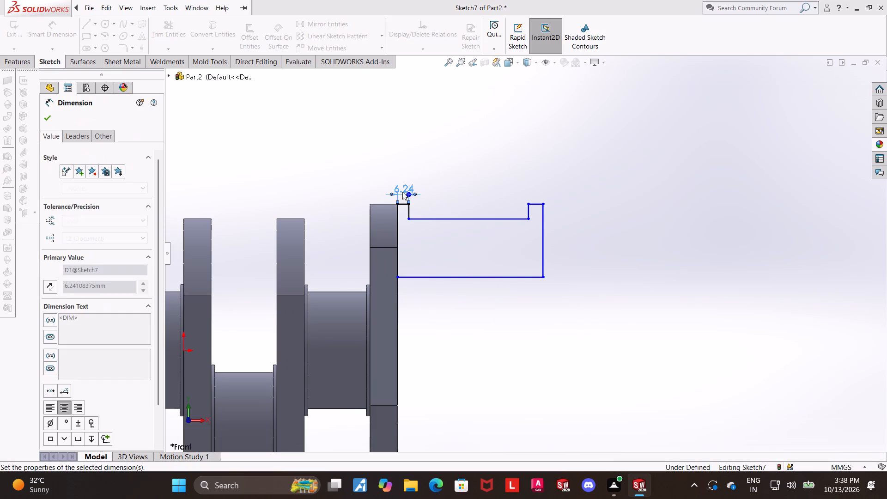
{"action": "key", "text": "Escape"}
{"action": "key", "text": "Escape"}
Make the two short top rim lines of the profile equal in length.
{"action": "scroll", "coordinate": [437, 219], "scroll_direction": "down", "scroll_amount": 2}
{"action": "left_click", "coordinate": [653, 272]}
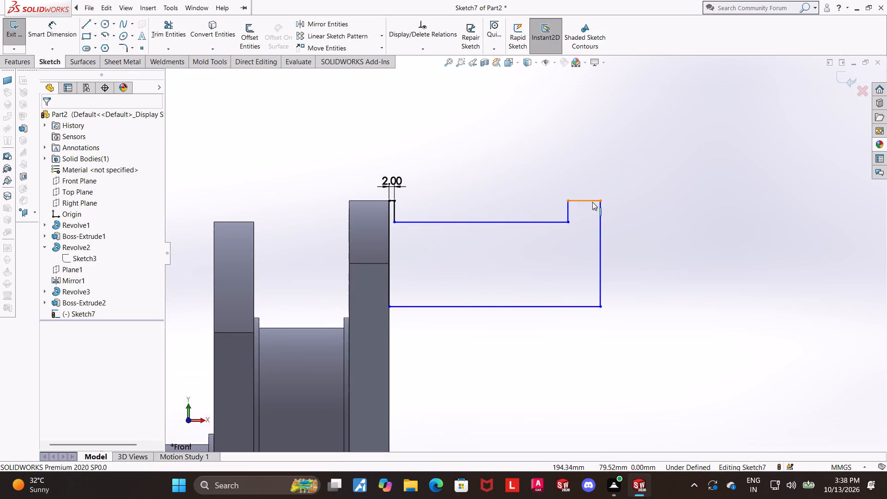
{"action": "left_click", "coordinate": [588, 201]}
{"action": "scroll", "coordinate": [390, 206], "scroll_direction": "down", "scroll_amount": 4, "text": "ctrl"}
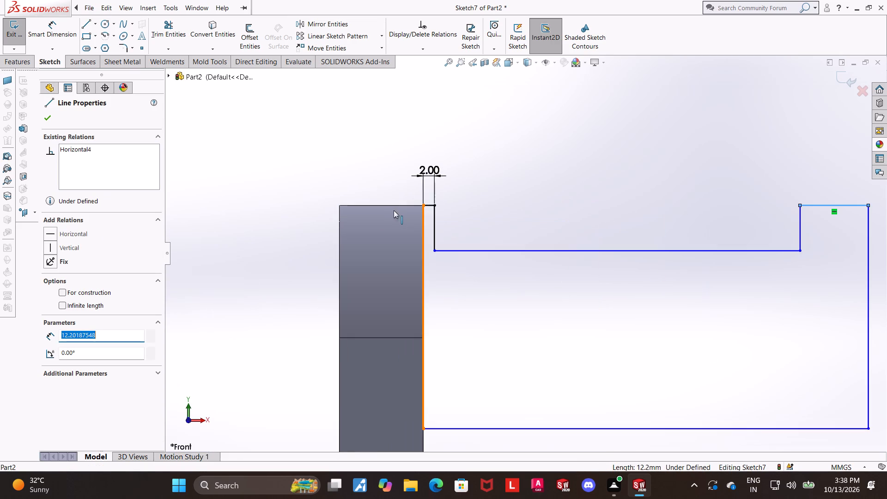
{"action": "left_click", "coordinate": [430, 205], "text": "ctrl"}
{"action": "key", "text": "Escape"}
{"action": "key", "text": "Escape"}
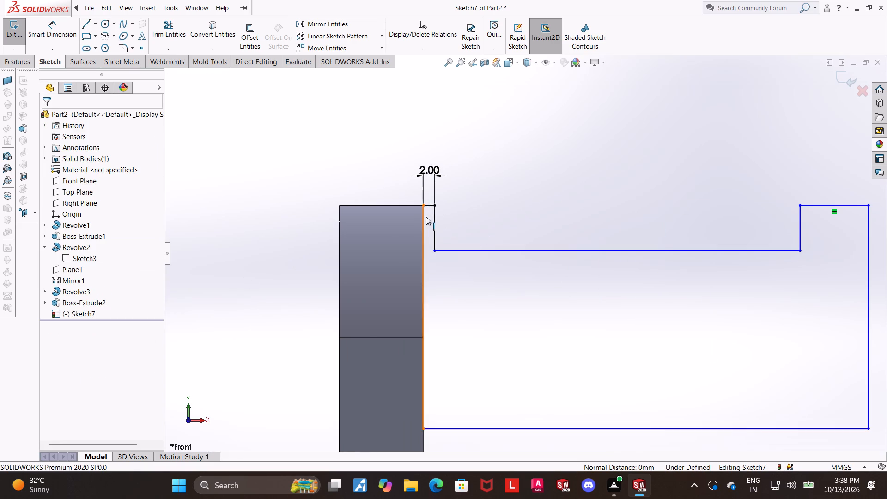
{"action": "left_click", "coordinate": [428, 205]}
{"action": "left_click", "coordinate": [823, 205], "text": "ctrl"}
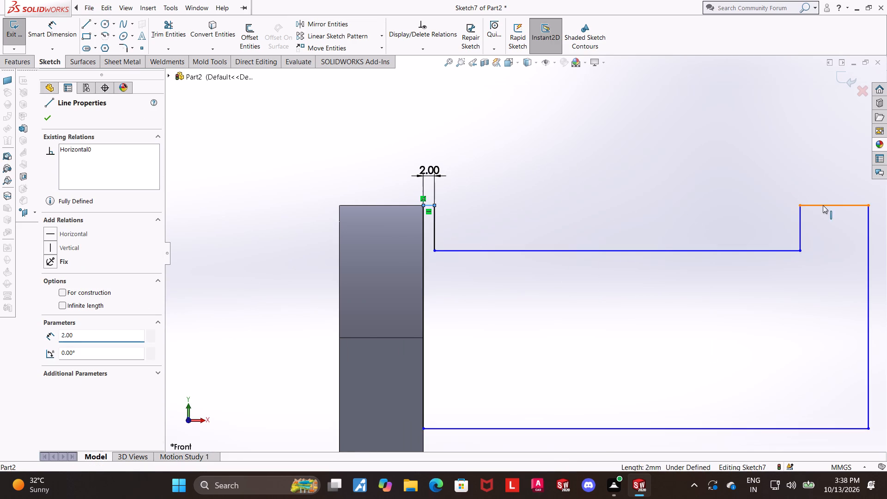
{"action": "left_click", "coordinate": [51, 348]}
{"action": "scroll", "coordinate": [443, 309], "scroll_direction": "up", "scroll_amount": 5}
{"action": "key", "text": "Escape"}
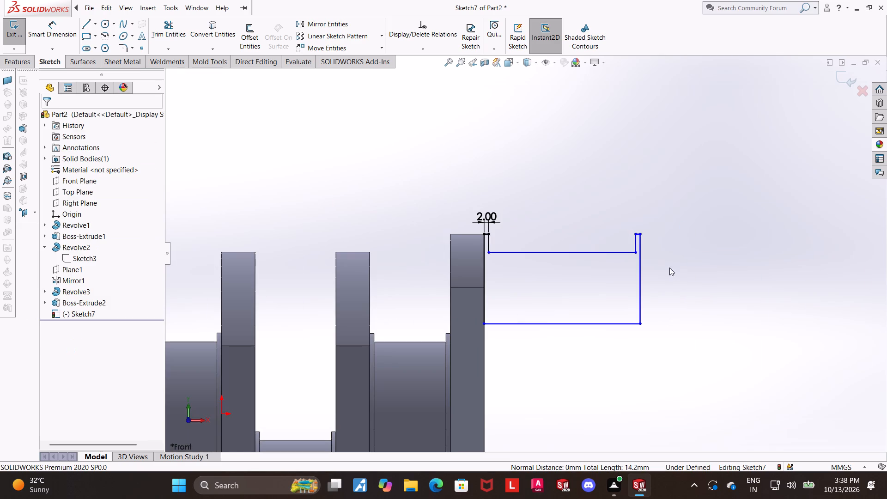
{"action": "key", "text": "Escape"}
Dimension the profile's overall width between its two outer vertical sides at 36 mm.
{"action": "scroll", "coordinate": [696, 233], "scroll_direction": "down", "scroll_amount": 2}
{"action": "left_click", "coordinate": [62, 27]}
{"action": "scroll", "coordinate": [310, 236], "scroll_direction": "up", "scroll_amount": 2}
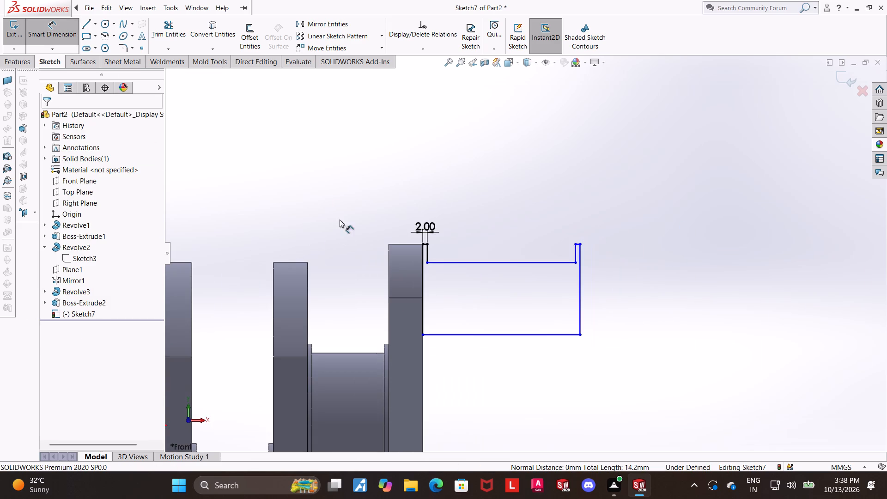
{"action": "scroll", "coordinate": [376, 276], "scroll_direction": "down", "scroll_amount": 1}
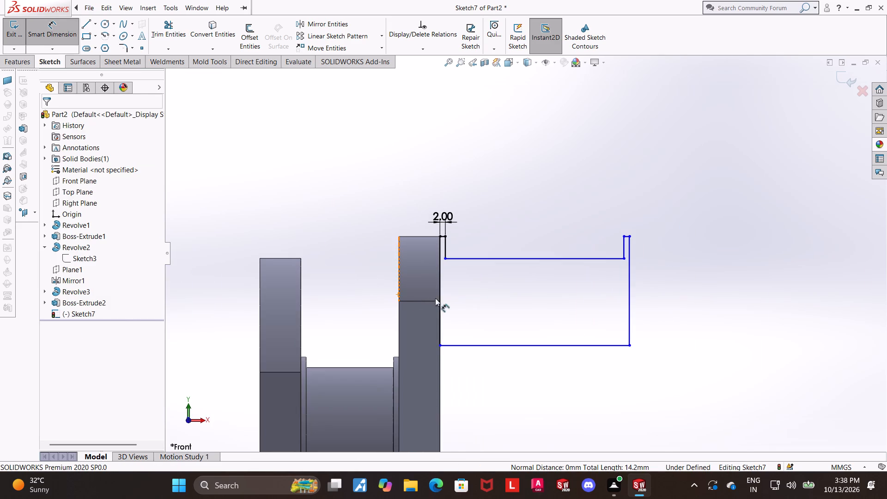
{"action": "left_click", "coordinate": [441, 299]}
{"action": "left_click", "coordinate": [628, 301]}
{"action": "left_click", "coordinate": [583, 204]}
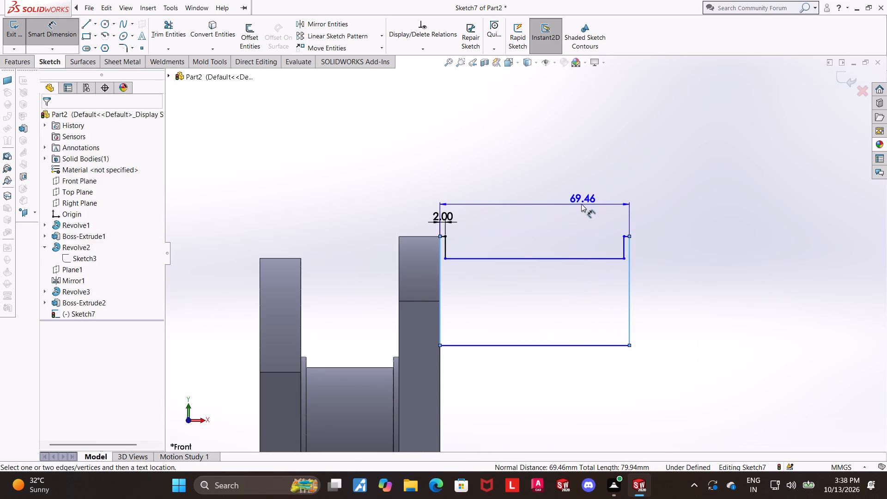
{"action": "type", "text": "36"}
{"action": "key", "text": "Return"}
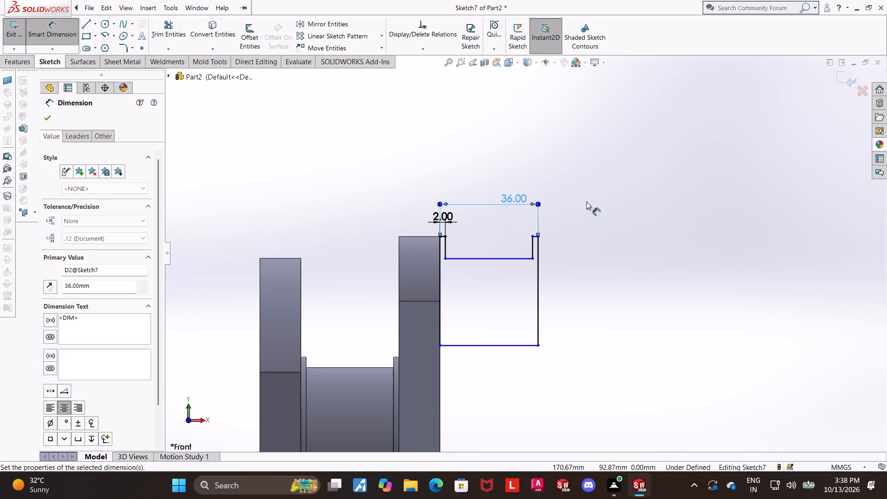
{"action": "key", "text": "Escape"}
Dimension the height from the profile's bottom line to the short top rim line farthest from the flange at 36 mm.
{"action": "scroll", "coordinate": [561, 346], "scroll_direction": "up", "scroll_amount": 1}
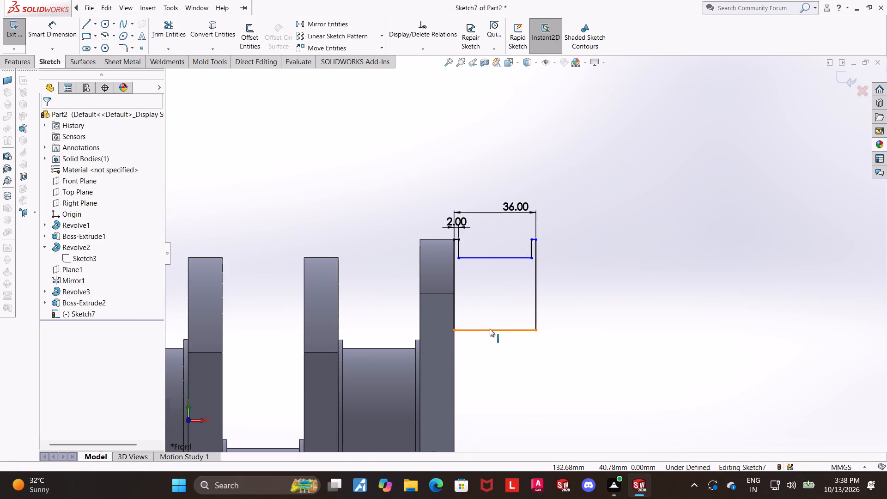
{"action": "scroll", "coordinate": [490, 329], "scroll_direction": "up", "scroll_amount": 1}
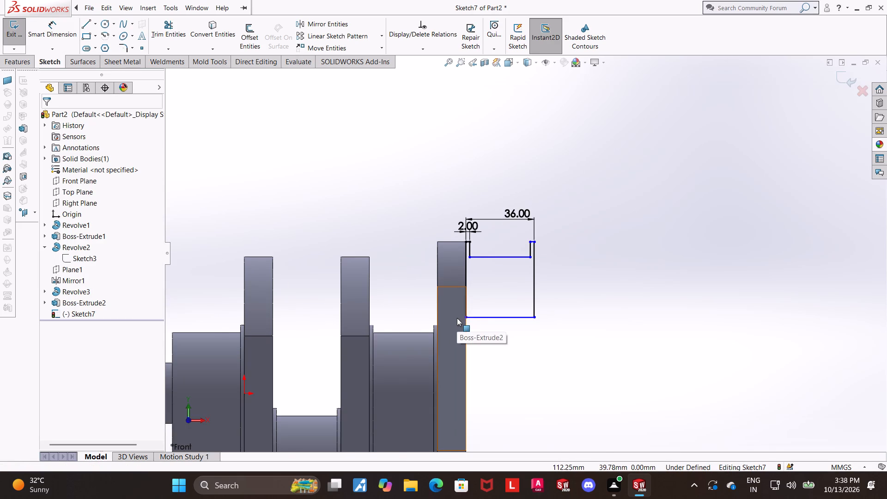
{"action": "scroll", "coordinate": [457, 318], "scroll_direction": "up", "scroll_amount": 1}
{"action": "scroll", "coordinate": [457, 318], "scroll_direction": "down", "scroll_amount": 1}
{"action": "key", "text": "Escape"}
{"action": "left_click", "coordinate": [47, 24]}
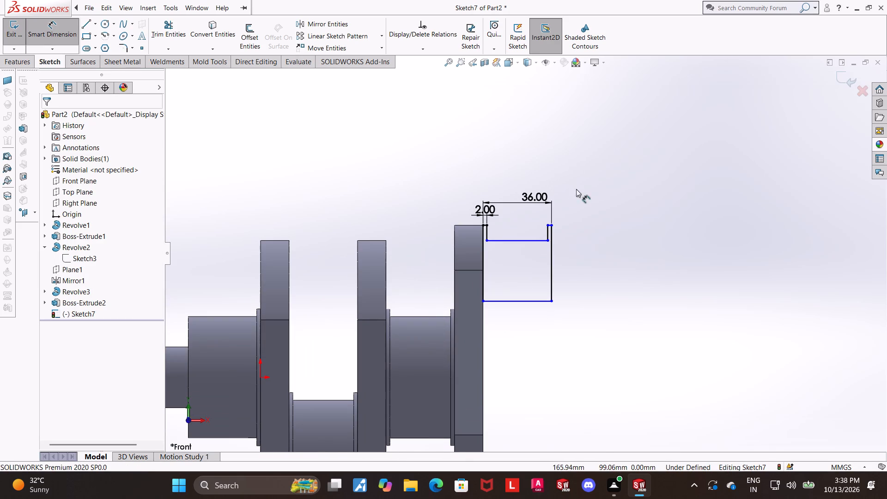
{"action": "scroll", "coordinate": [545, 229], "scroll_direction": "down", "scroll_amount": 3}
{"action": "left_click", "coordinate": [558, 225]}
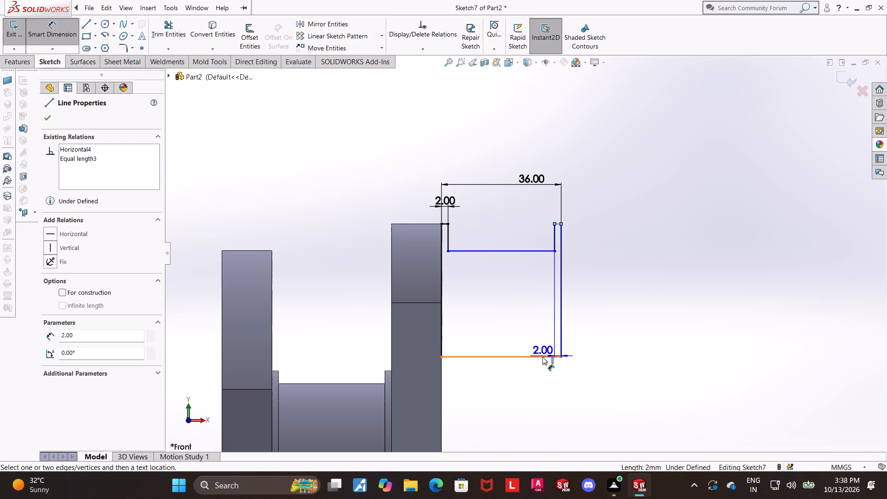
{"action": "left_click", "coordinate": [542, 357]}
{"action": "left_click", "coordinate": [624, 315]}
{"action": "type", "text": "72/2"}
{"action": "key", "text": "Return"}
{"action": "key", "text": "Escape"}
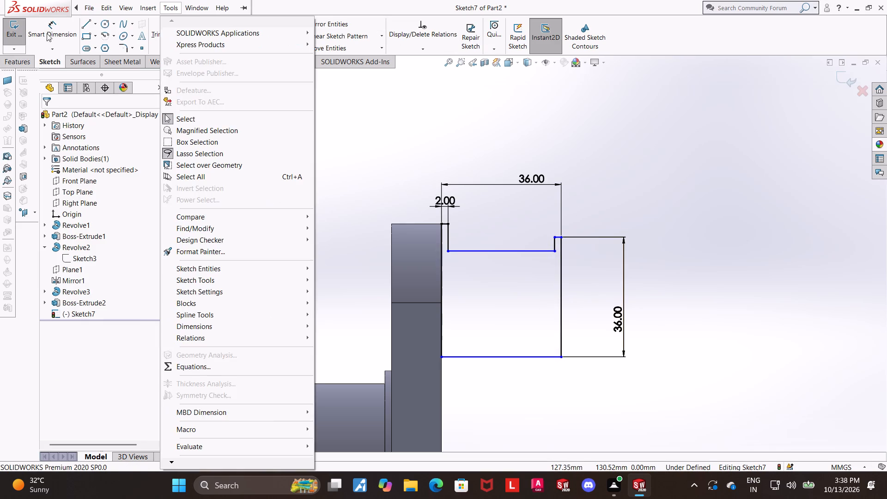
Dimension the height from the profile's bottom line to its recessed top line at 32 mm.
{"action": "left_click", "coordinate": [40, 36]}
{"action": "left_click", "coordinate": [526, 252]}
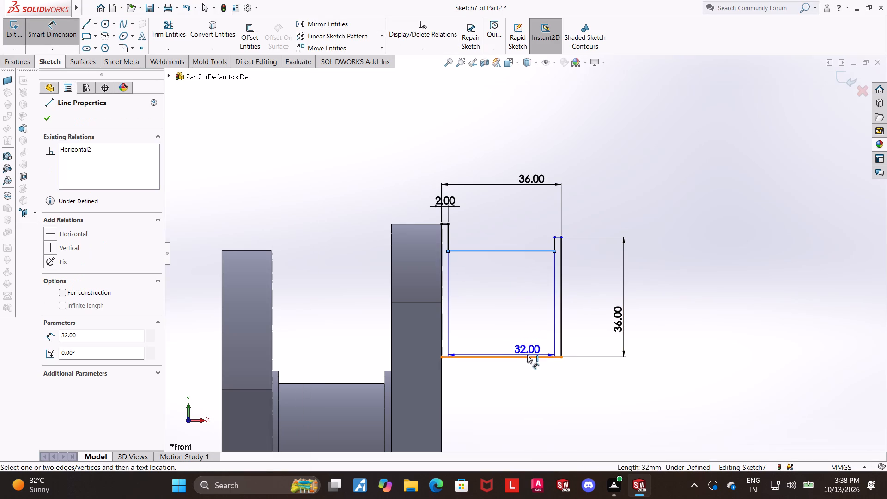
{"action": "left_click", "coordinate": [527, 355]}
{"action": "left_click", "coordinate": [578, 324]}
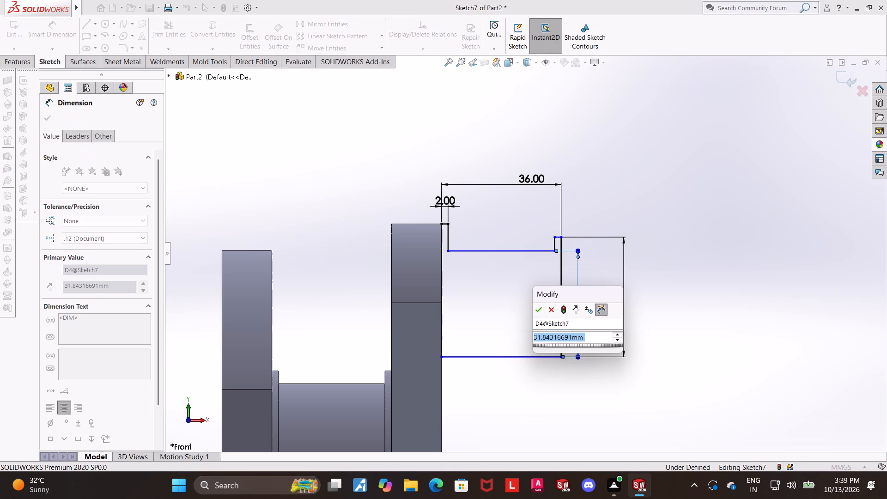
{"action": "type", "text": "64/2"}
{"action": "key", "text": "Return"}
{"action": "key", "text": "Escape"}
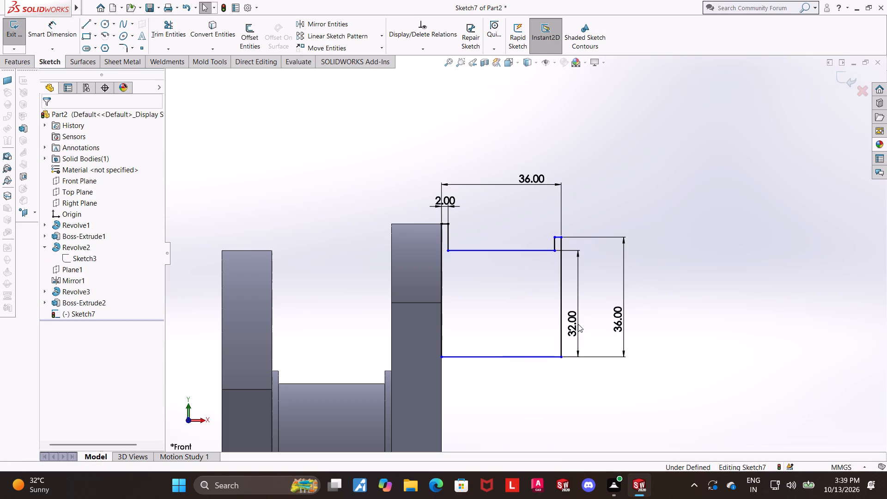
{"action": "left_click", "coordinate": [698, 274]}
{"action": "key", "text": "Escape"}
Make the short top rim line next to the flange collinear with the end flange's top silhouette edge.
{"action": "scroll", "coordinate": [496, 349], "scroll_direction": "up", "scroll_amount": 2}
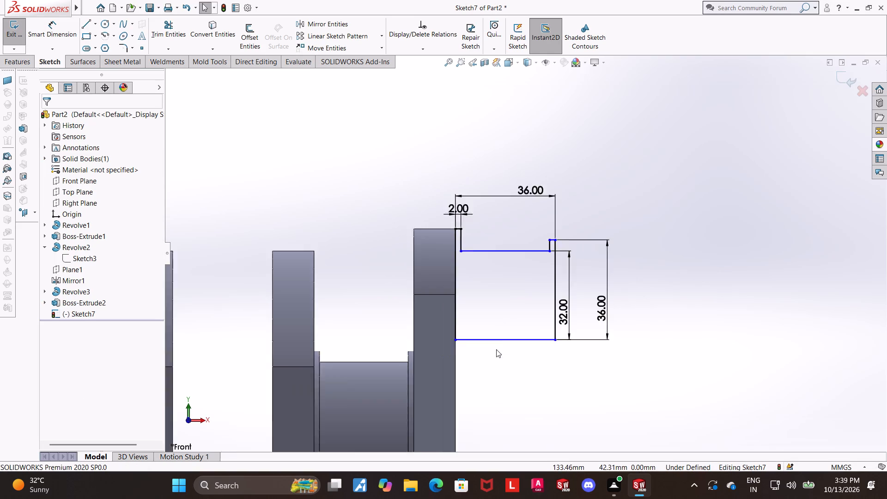
{"action": "scroll", "coordinate": [583, 366], "scroll_direction": "up", "scroll_amount": 2}
{"action": "scroll", "coordinate": [555, 339], "scroll_direction": "down", "scroll_amount": 2}
{"action": "key", "text": "Escape"}
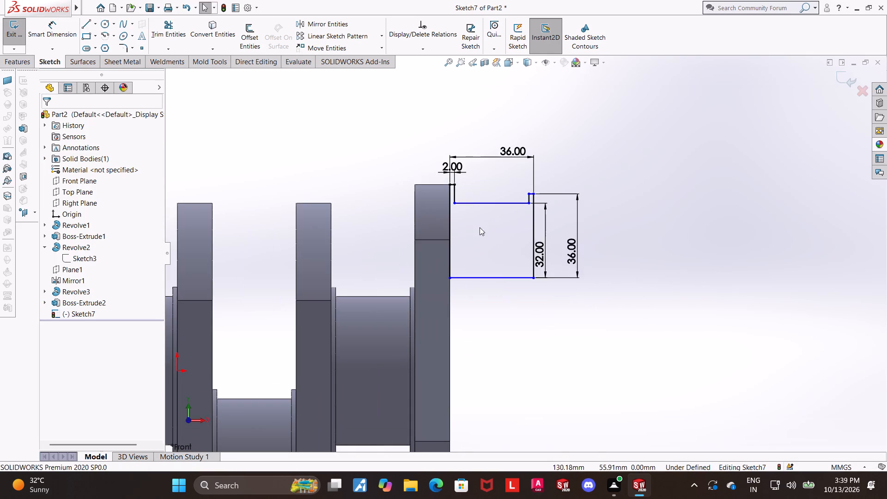
{"action": "scroll", "coordinate": [470, 199], "scroll_direction": "down", "scroll_amount": 4}
{"action": "left_click", "coordinate": [447, 184]}
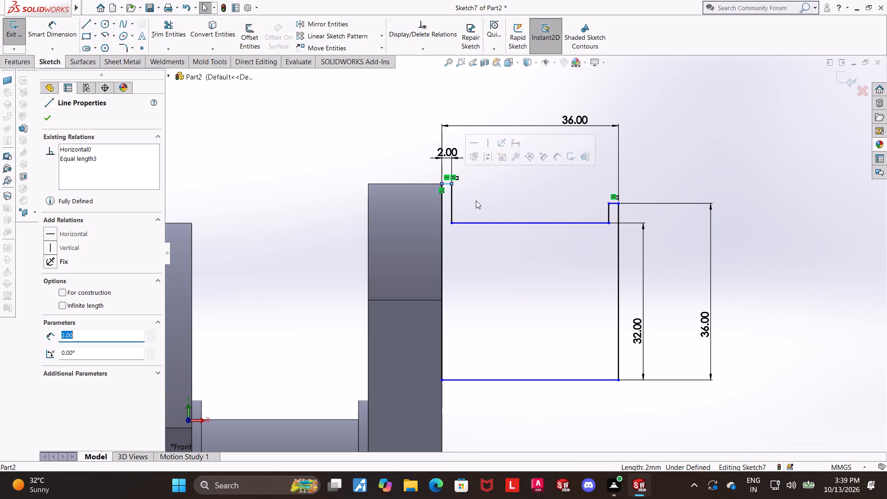
{"action": "scroll", "coordinate": [476, 201], "scroll_direction": "up", "scroll_amount": 1}
{"action": "scroll", "coordinate": [540, 195], "scroll_direction": "down", "scroll_amount": 1}
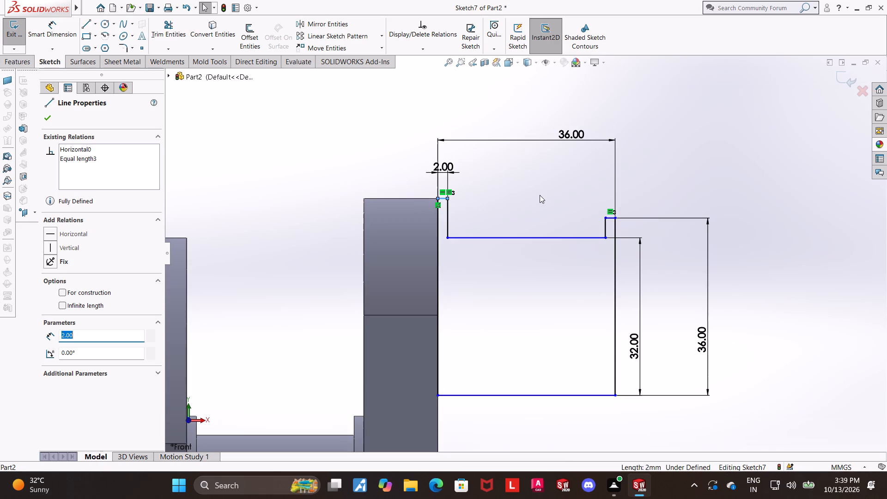
{"action": "left_click", "coordinate": [425, 198], "text": "ctrl"}
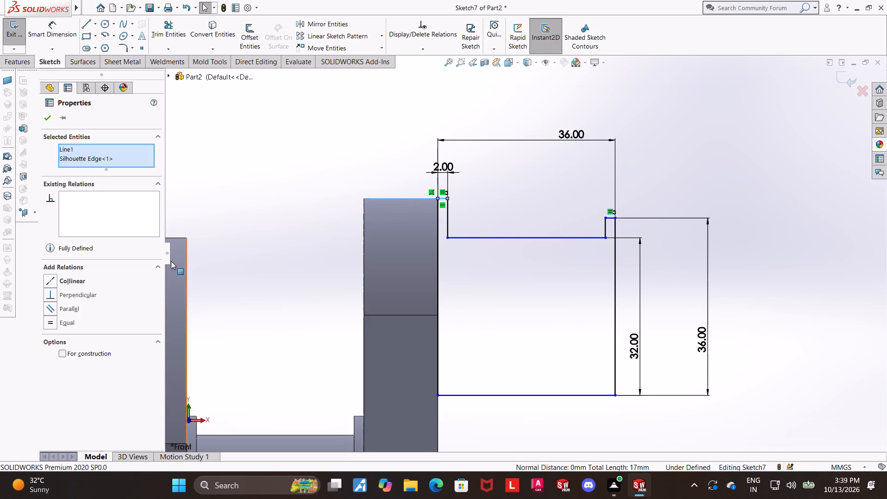
{"action": "left_click", "coordinate": [46, 282]}
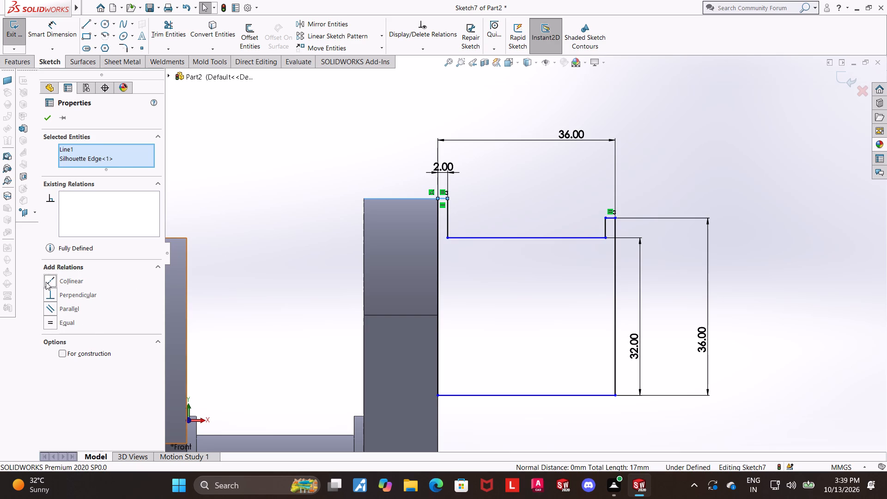
{"action": "key", "text": "Escape"}
Make the two short top rim lines of the profile collinear with each other.
{"action": "scroll", "coordinate": [831, 270], "scroll_direction": "up", "scroll_amount": 2}
{"action": "scroll", "coordinate": [696, 262], "scroll_direction": "down", "scroll_amount": 1}
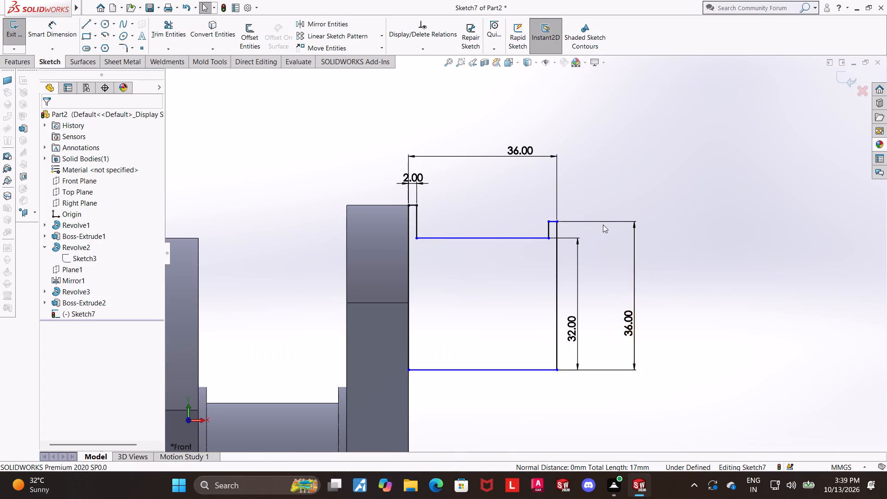
{"action": "left_click", "coordinate": [551, 221], "text": "ctrl"}
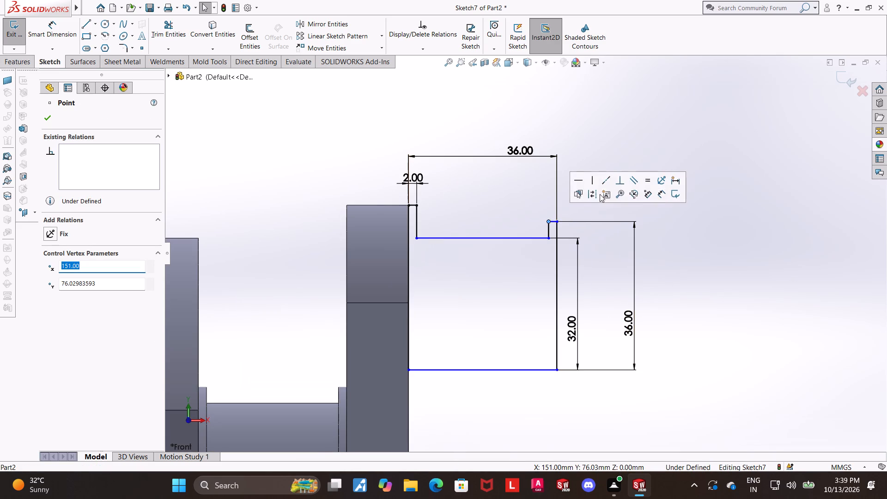
{"action": "key", "text": "Escape"}
{"action": "scroll", "coordinate": [613, 200], "scroll_direction": "down", "scroll_amount": 2}
{"action": "left_click", "coordinate": [579, 189]}
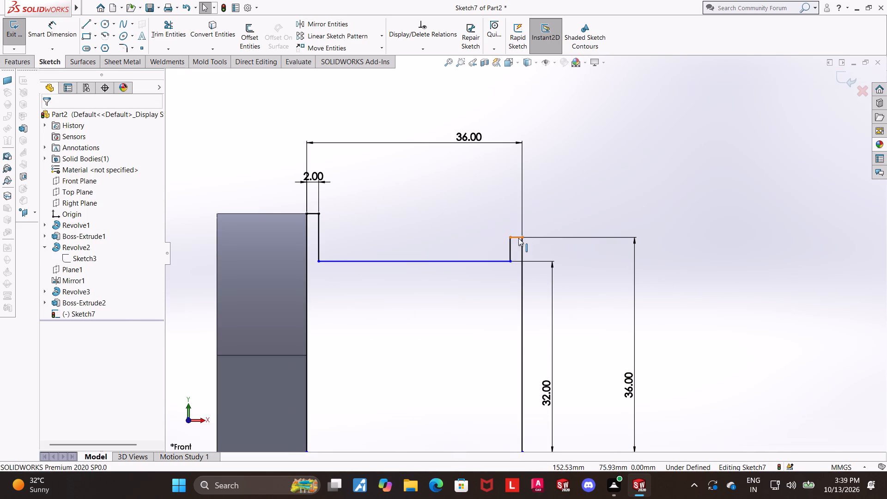
{"action": "left_click", "coordinate": [518, 238], "text": "ctrl"}
{"action": "left_click", "coordinate": [310, 216], "text": "ctrl"}
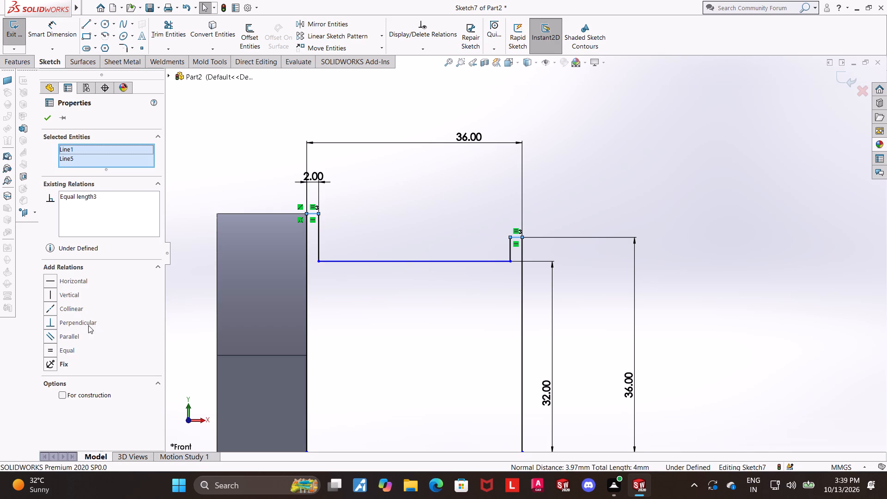
{"action": "left_click", "coordinate": [53, 310]}
{"action": "key", "text": "Escape"}
Inspect the profile beside the end flange and check the relations between its two short top rim lines.
{"action": "scroll", "coordinate": [726, 287], "scroll_direction": "up", "scroll_amount": 1}
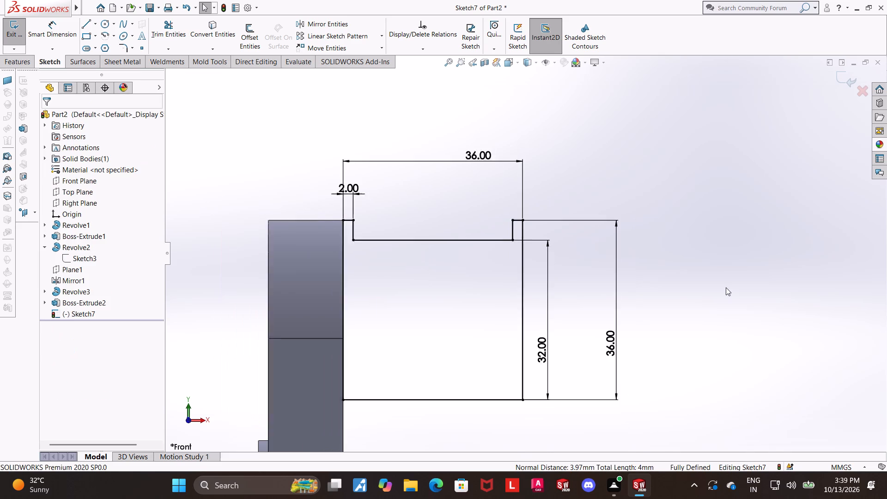
{"action": "scroll", "coordinate": [726, 287], "scroll_direction": "up", "scroll_amount": 1}
{"action": "scroll", "coordinate": [662, 290], "scroll_direction": "up", "scroll_amount": 1}
{"action": "key", "text": "Escape"}
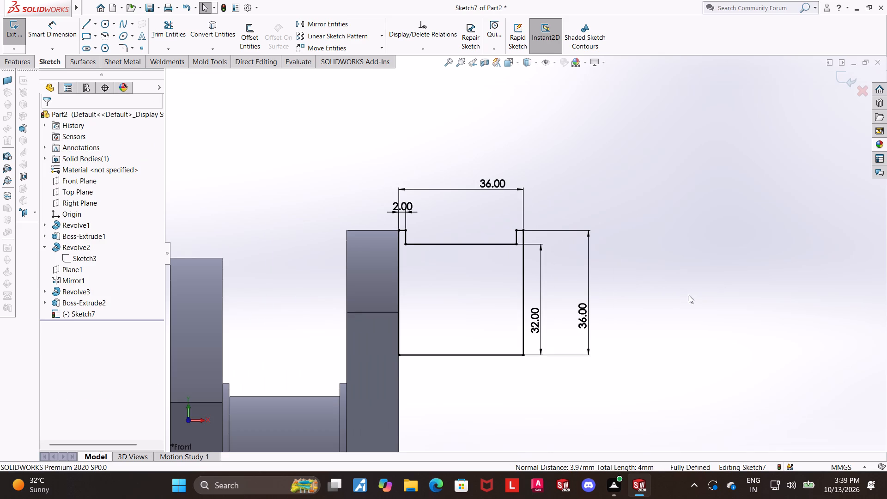
{"action": "scroll", "coordinate": [519, 281], "scroll_direction": "up", "scroll_amount": 1}
{"action": "scroll", "coordinate": [521, 278], "scroll_direction": "down", "scroll_amount": 1}
{"action": "scroll", "coordinate": [538, 277], "scroll_direction": "up", "scroll_amount": 1}
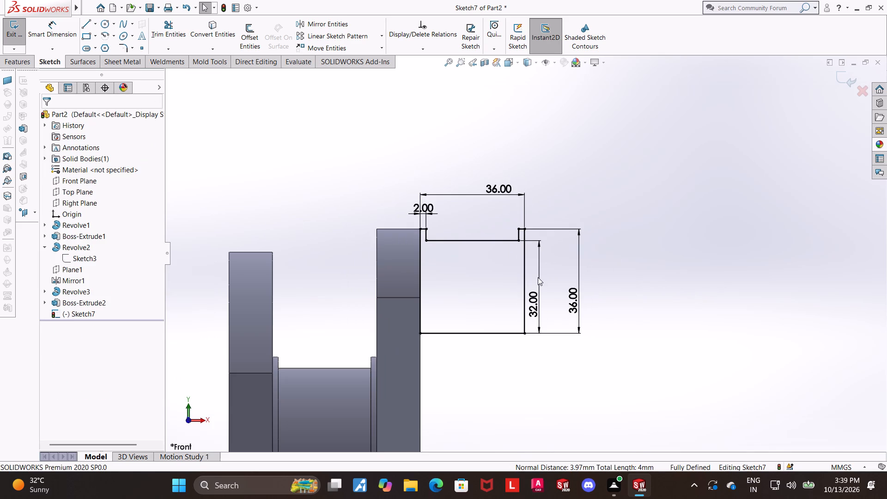
{"action": "scroll", "coordinate": [538, 277], "scroll_direction": "down", "scroll_amount": 1}
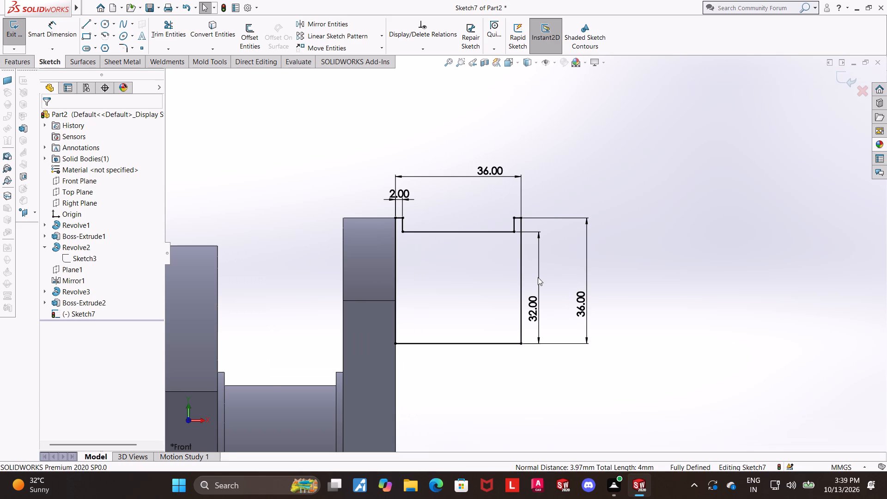
{"action": "scroll", "coordinate": [538, 277], "scroll_direction": "up", "scroll_amount": 1}
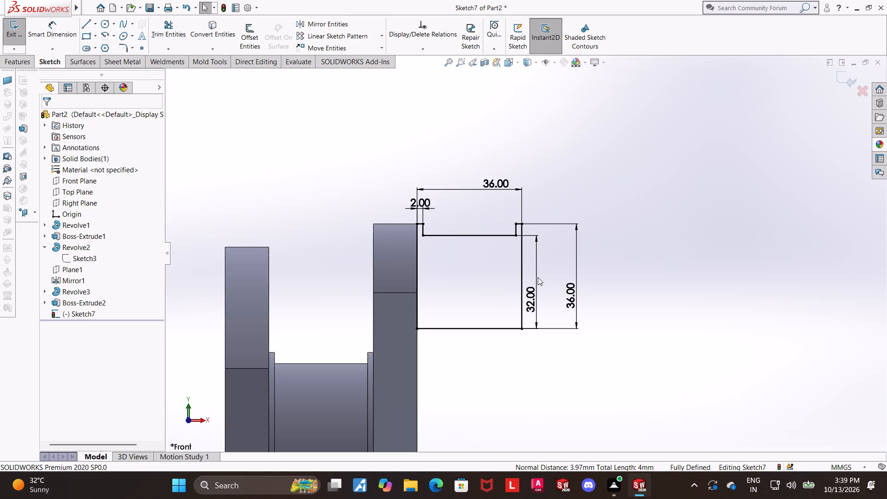
{"action": "scroll", "coordinate": [538, 277], "scroll_direction": "down", "scroll_amount": 1}
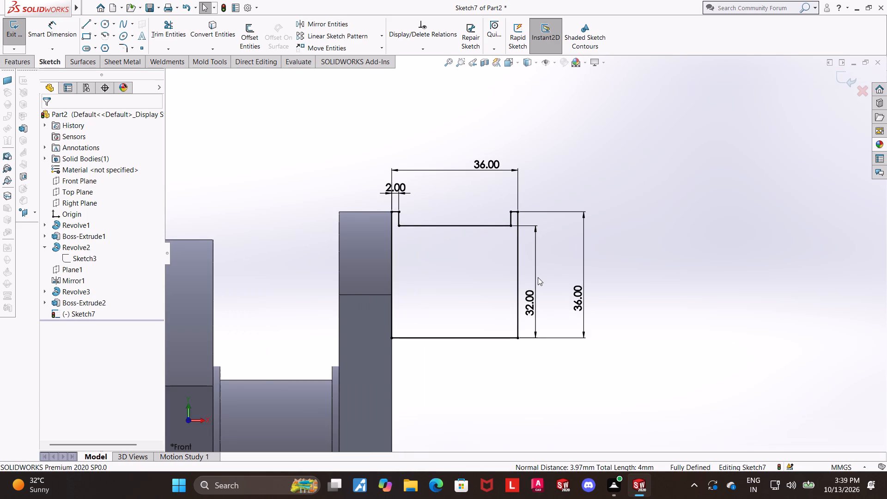
{"action": "scroll", "coordinate": [538, 277], "scroll_direction": "up", "scroll_amount": 1}
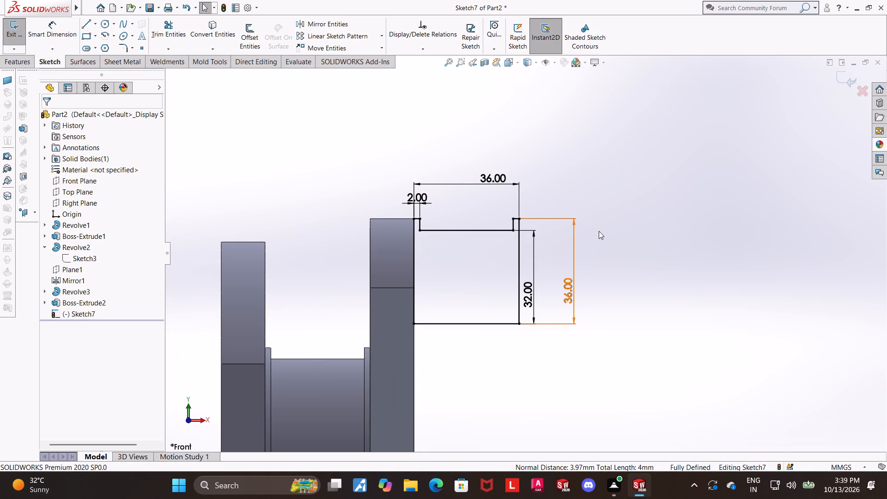
{"action": "scroll", "coordinate": [599, 231], "scroll_direction": "down", "scroll_amount": 1}
{"action": "scroll", "coordinate": [655, 241], "scroll_direction": "up", "scroll_amount": 1}
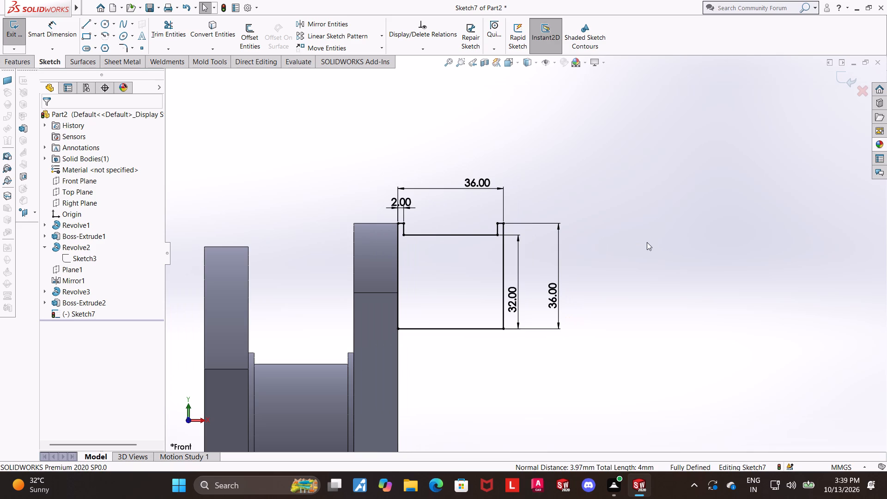
{"action": "scroll", "coordinate": [566, 217], "scroll_direction": "down", "scroll_amount": 1}
{"action": "scroll", "coordinate": [416, 215], "scroll_direction": "down", "scroll_amount": 2}
{"action": "key", "text": "Escape"}
{"action": "key", "text": "Escape"}
{"action": "left_click", "coordinate": [354, 235], "text": "ctrl"}
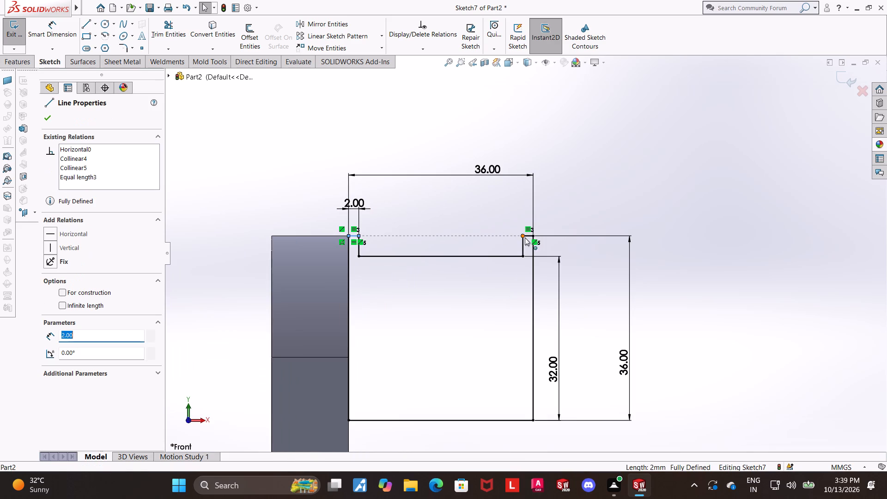
{"action": "left_click", "coordinate": [527, 237], "text": "ctrl"}
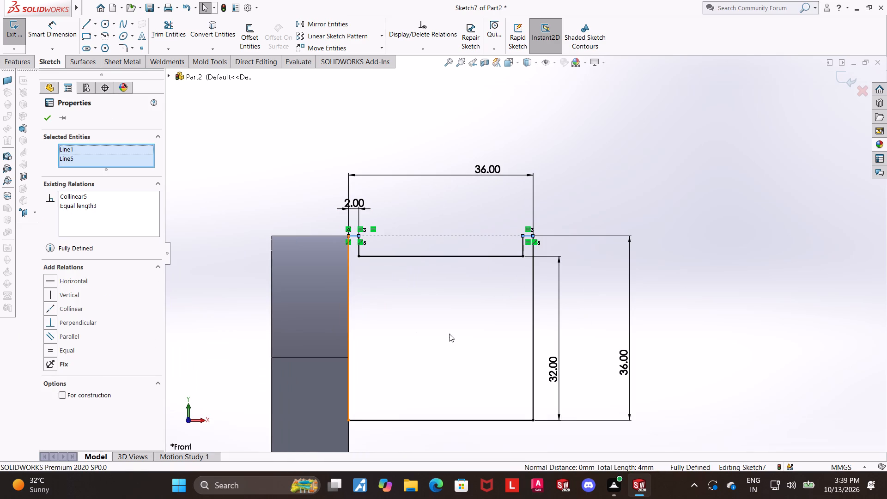
{"action": "scroll", "coordinate": [456, 335], "scroll_direction": "up", "scroll_amount": 1}
{"action": "key", "text": "Escape"}
{"action": "scroll", "coordinate": [642, 303], "scroll_direction": "up", "scroll_amount": 1}
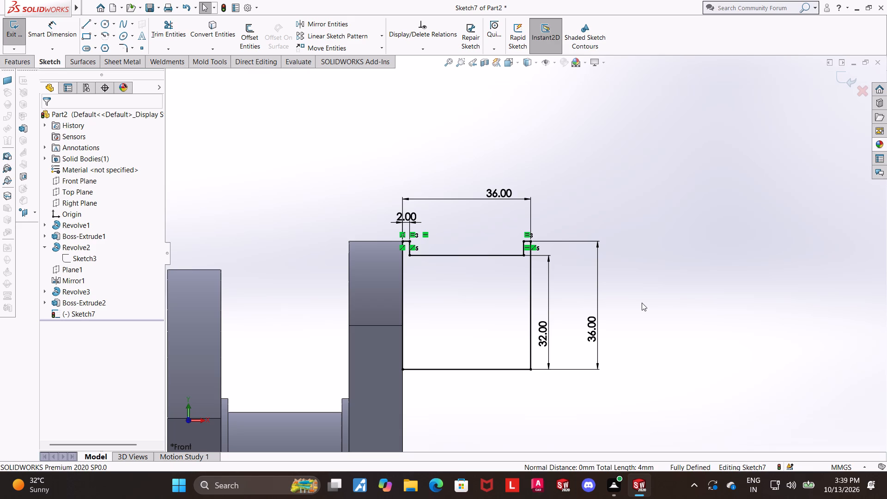
{"action": "scroll", "coordinate": [642, 303], "scroll_direction": "down", "scroll_amount": 1}
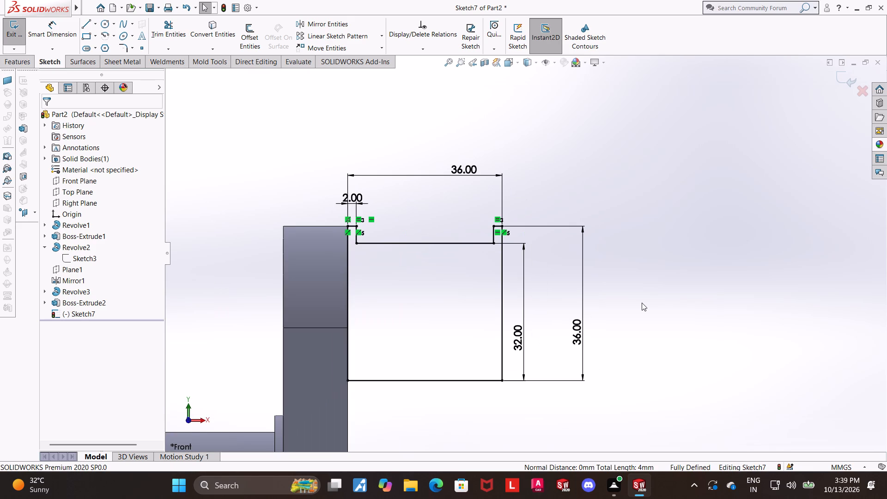
{"action": "scroll", "coordinate": [642, 303], "scroll_direction": "down", "scroll_amount": 1}
{"action": "scroll", "coordinate": [642, 303], "scroll_direction": "up", "scroll_amount": 1}
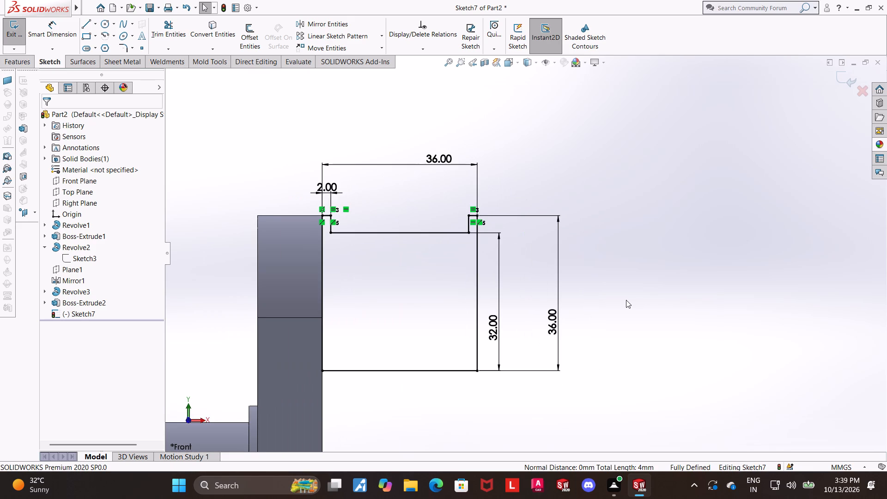
{"action": "scroll", "coordinate": [625, 300], "scroll_direction": "down", "scroll_amount": 1}
{"action": "scroll", "coordinate": [515, 304], "scroll_direction": "up", "scroll_amount": 1}
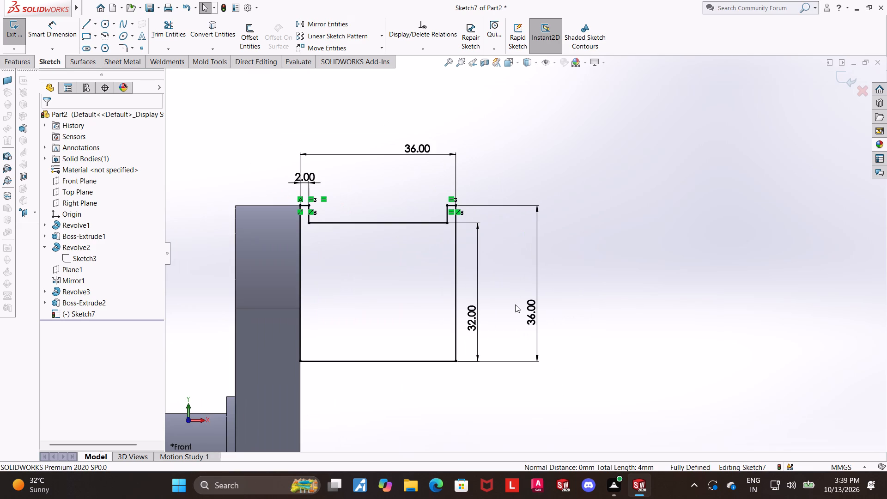
{"action": "scroll", "coordinate": [515, 304], "scroll_direction": "up", "scroll_amount": 2}
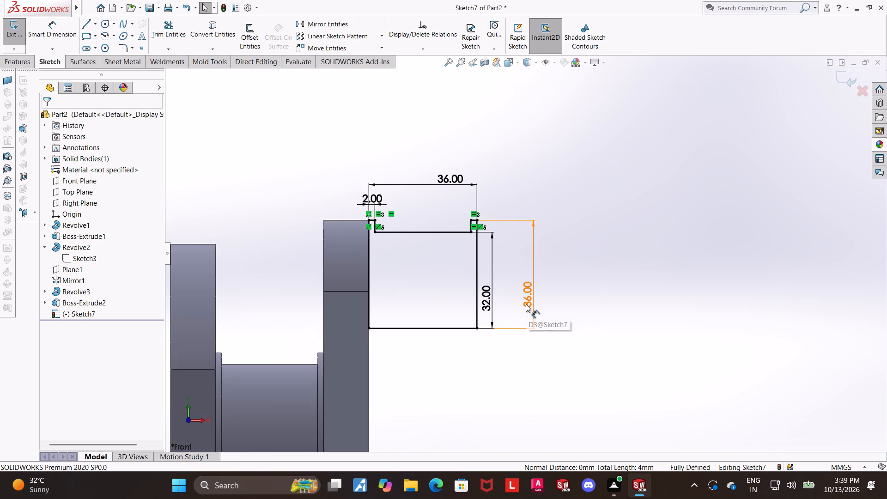
{"action": "scroll", "coordinate": [526, 304], "scroll_direction": "down", "scroll_amount": 3}
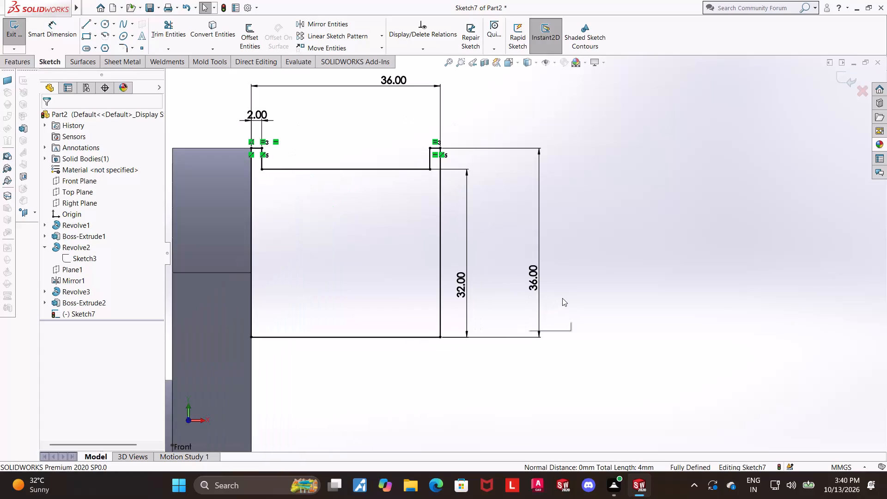
{"action": "scroll", "coordinate": [562, 298], "scroll_direction": "up", "scroll_amount": 1}
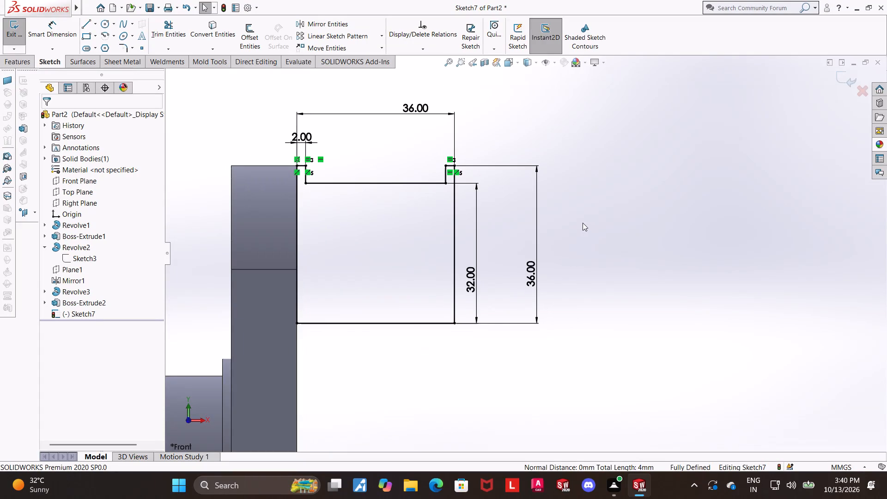
Finish the pin profile sketch and revolve it 360 degrees about its bottom line, merging it with the body.
{"action": "left_click", "coordinate": [835, 81]}
{"action": "left_click", "coordinate": [842, 76]}
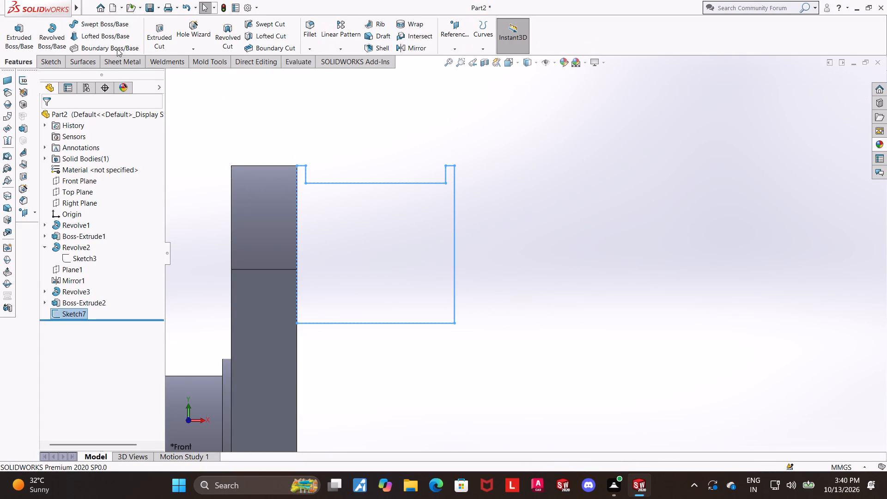
{"action": "left_click", "coordinate": [49, 35]}
{"action": "left_click", "coordinate": [331, 323]}
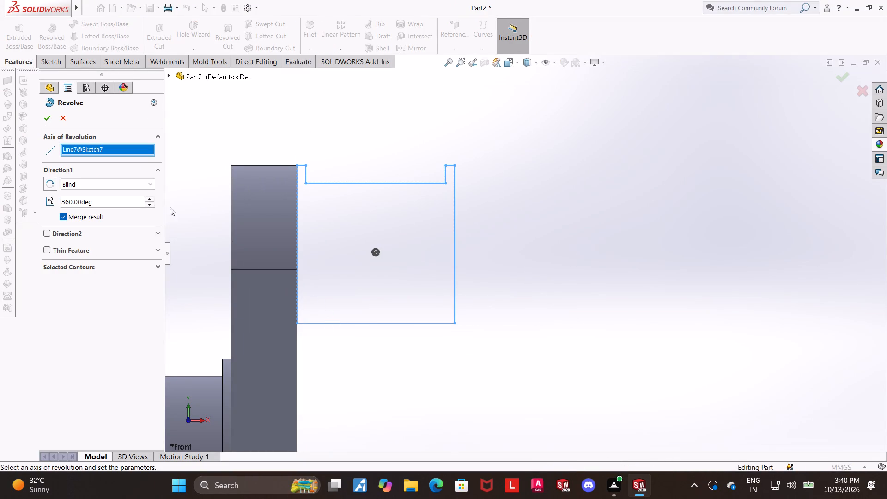
{"action": "left_click", "coordinate": [50, 119]}
{"action": "left_click", "coordinate": [683, 261]}
Inspect the whole crankshaft from the front, with attention to the new pin beside the end flange.
{"action": "scroll", "coordinate": [590, 257], "scroll_direction": "up", "scroll_amount": 2}
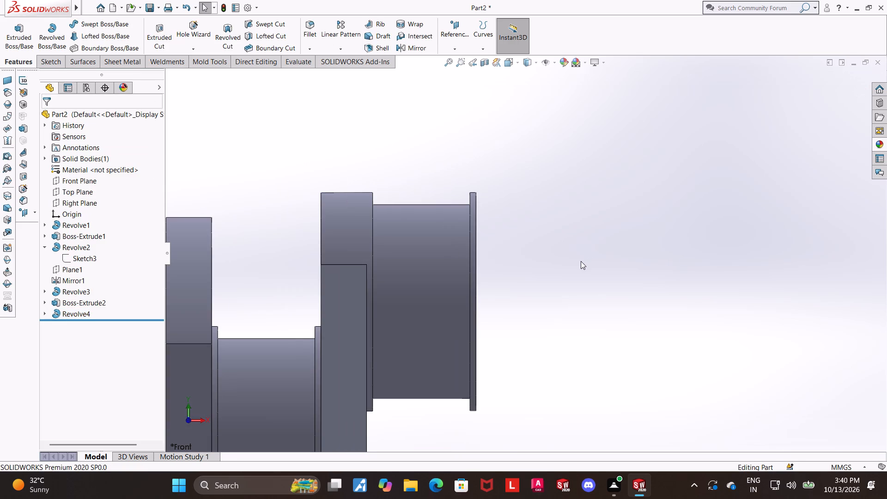
{"action": "middle_click_drag", "start_coordinate": [580, 262], "coordinate": [580, 267]}
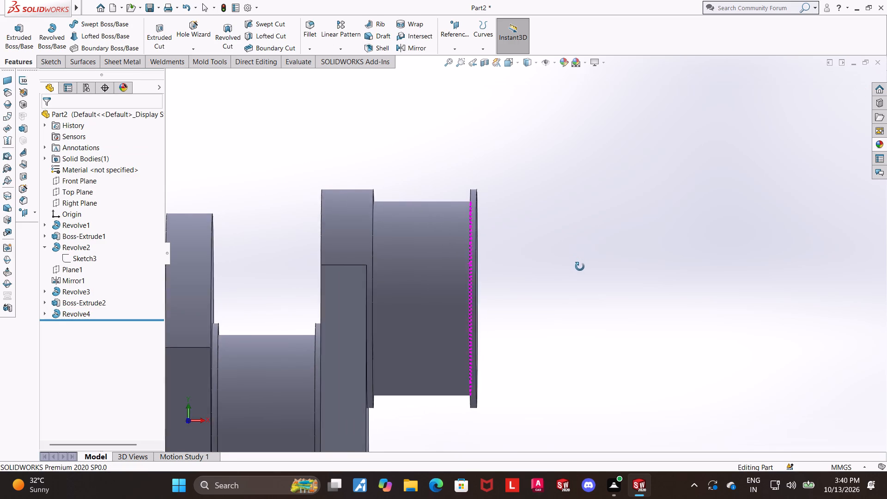
{"action": "middle_click_drag", "start_coordinate": [580, 267], "coordinate": [577, 268]}
{"action": "scroll", "coordinate": [577, 268], "scroll_direction": "up", "scroll_amount": 2}
{"action": "scroll", "coordinate": [516, 259], "scroll_direction": "down", "scroll_amount": 1}
{"action": "scroll", "coordinate": [516, 259], "scroll_direction": "up", "scroll_amount": 6}
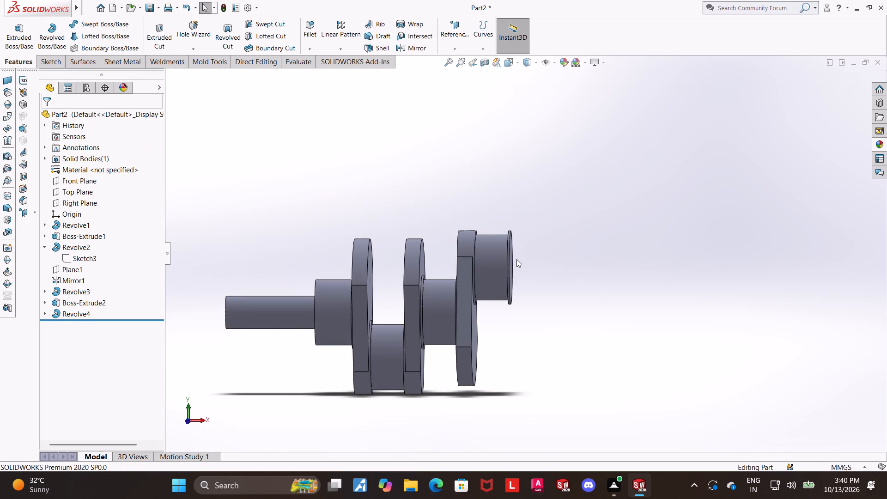
{"action": "left_click", "coordinate": [511, 67]}
{"action": "left_click", "coordinate": [407, 326]}
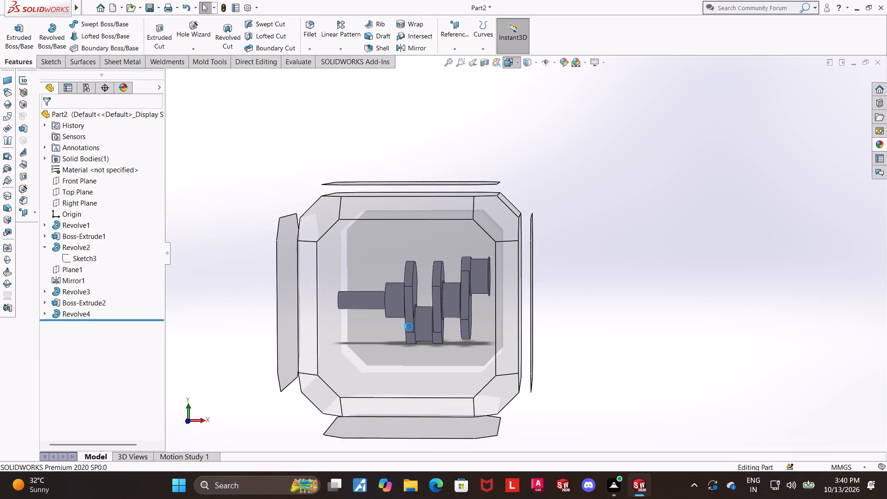
{"action": "scroll", "coordinate": [670, 342], "scroll_direction": "up", "scroll_amount": 2}
{"action": "scroll", "coordinate": [758, 324], "scroll_direction": "up", "scroll_amount": 3}
{"action": "left_click", "coordinate": [762, 318]}
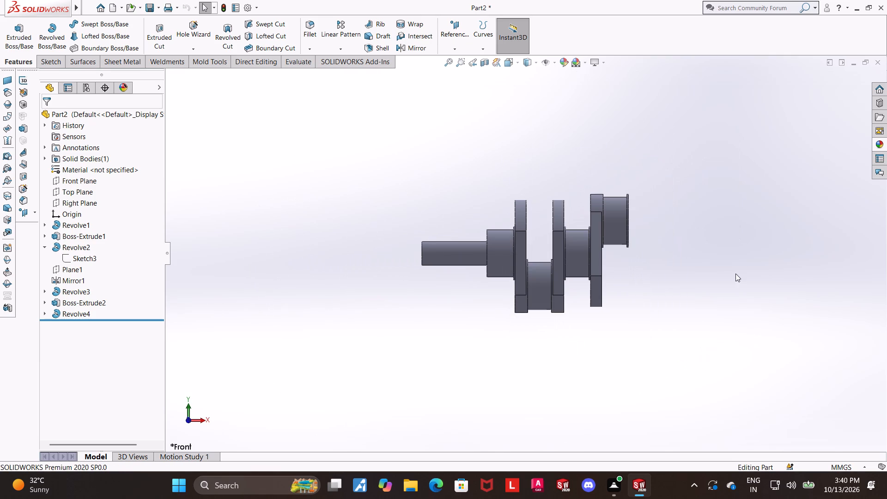
{"action": "scroll", "coordinate": [732, 265], "scroll_direction": "down", "scroll_amount": 1}
{"action": "scroll", "coordinate": [732, 265], "scroll_direction": "up", "scroll_amount": 1}
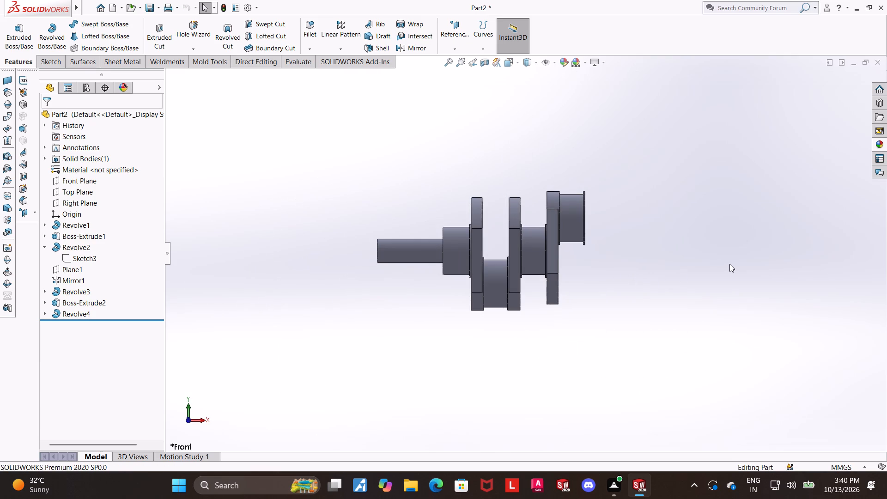
{"action": "scroll", "coordinate": [685, 213], "scroll_direction": "down", "scroll_amount": 1}
{"action": "scroll", "coordinate": [587, 218], "scroll_direction": "down", "scroll_amount": 1}
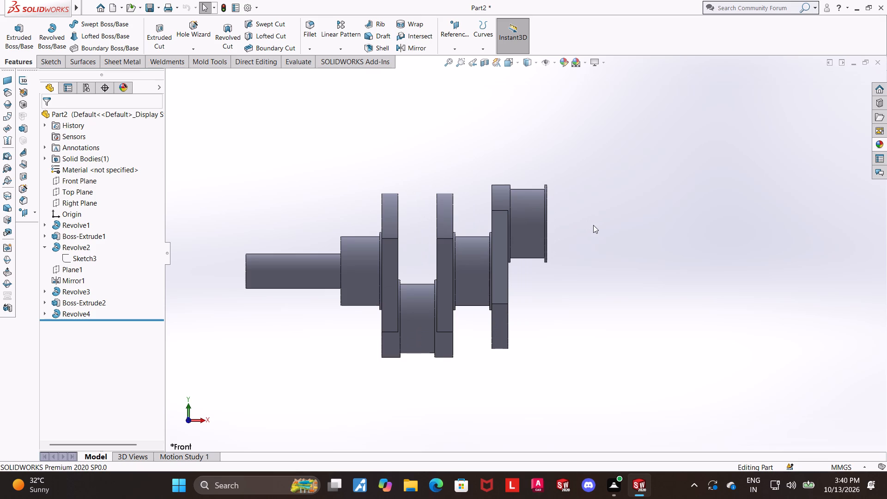
Check the new pin's sketch dimensions and examine the pin and end flange from an angle.
{"action": "middle_click_drag", "start_coordinate": [593, 225], "coordinate": [591, 231]}
{"action": "scroll", "coordinate": [577, 213], "scroll_direction": "down", "scroll_amount": 2}
{"action": "scroll", "coordinate": [491, 235], "scroll_direction": "down", "scroll_amount": 2}
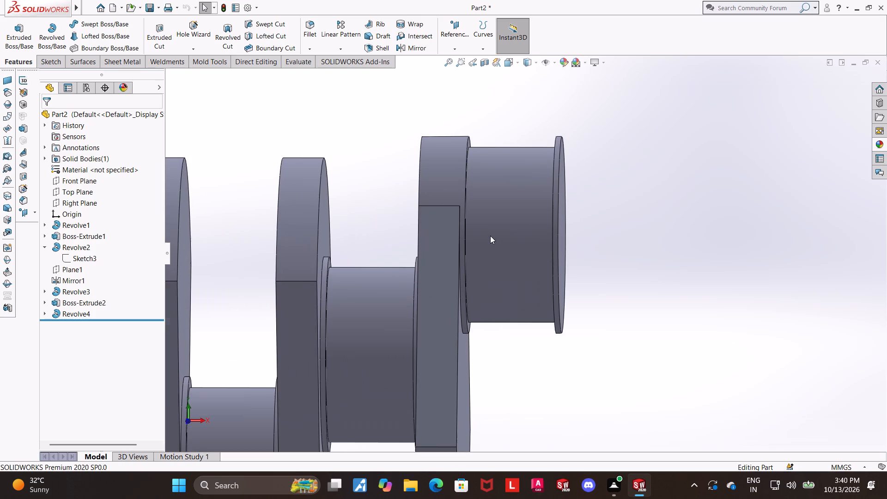
{"action": "scroll", "coordinate": [490, 236], "scroll_direction": "down", "scroll_amount": 1}
{"action": "left_click", "coordinate": [48, 310]}
{"action": "left_click", "coordinate": [66, 319]}
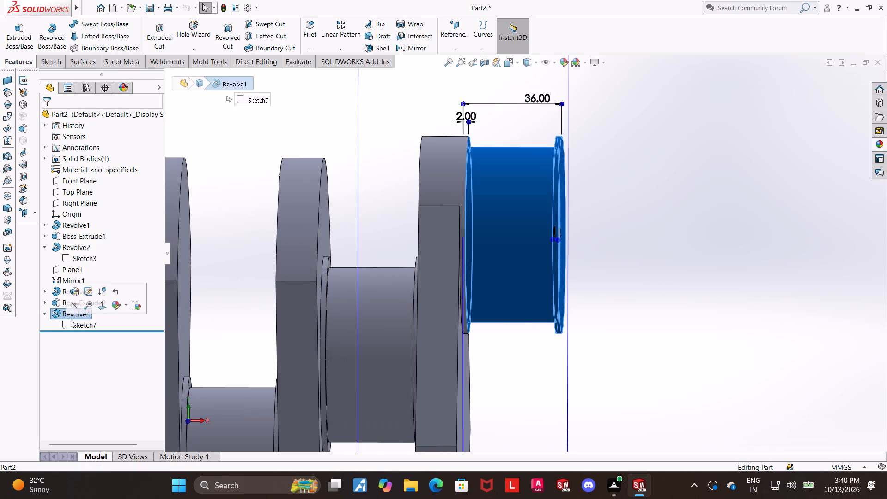
{"action": "left_click", "coordinate": [72, 320]}
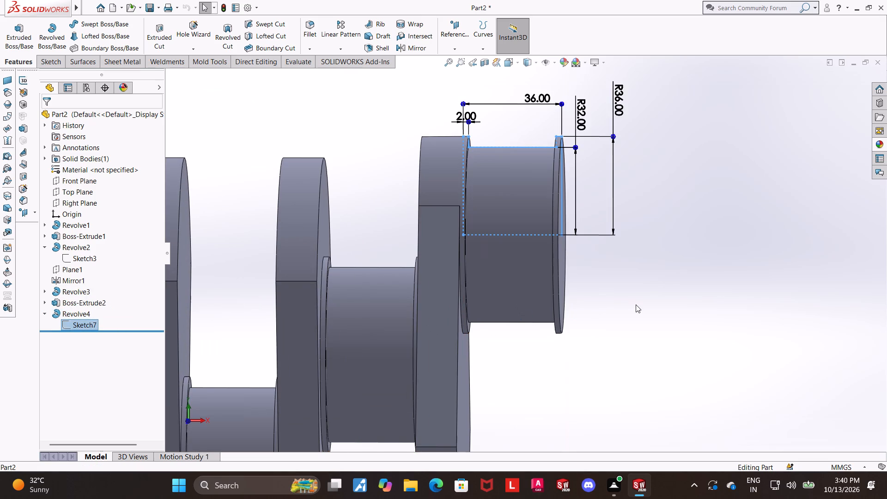
{"action": "scroll", "coordinate": [636, 304], "scroll_direction": "up", "scroll_amount": 1}
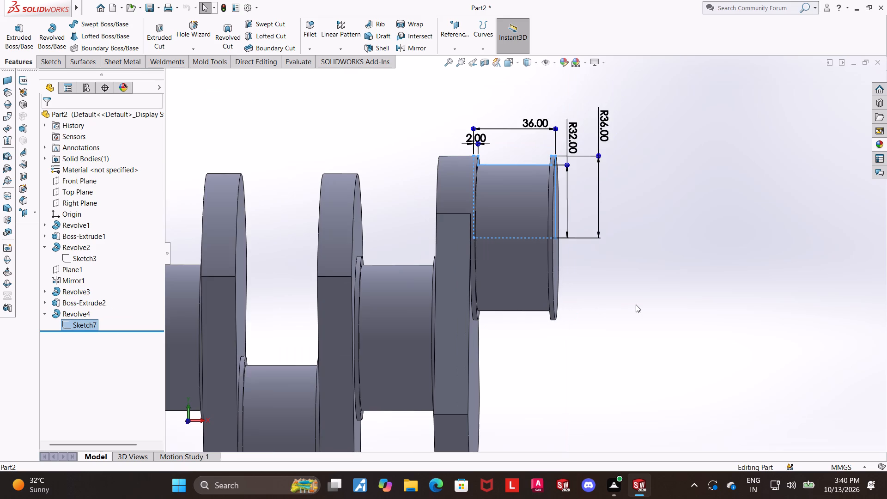
{"action": "left_click", "coordinate": [636, 304]}
{"action": "middle_click_drag", "start_coordinate": [680, 295], "coordinate": [619, 311]}
{"action": "left_click", "coordinate": [751, 280]}
{"action": "scroll", "coordinate": [748, 279], "scroll_direction": "up", "scroll_amount": 3}
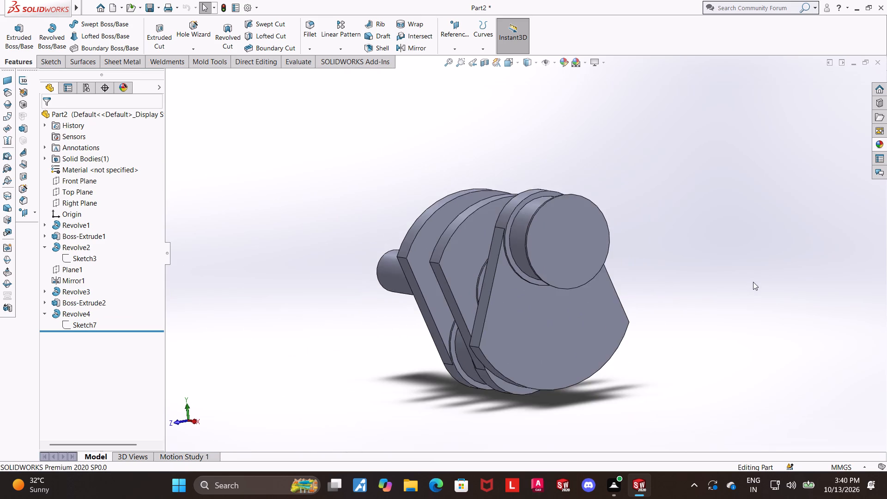
{"action": "middle_click_drag", "start_coordinate": [755, 284], "coordinate": [793, 298]}
{"action": "scroll", "coordinate": [775, 269], "scroll_direction": "up", "scroll_amount": 2}
{"action": "scroll", "coordinate": [739, 262], "scroll_direction": "down", "scroll_amount": 3}
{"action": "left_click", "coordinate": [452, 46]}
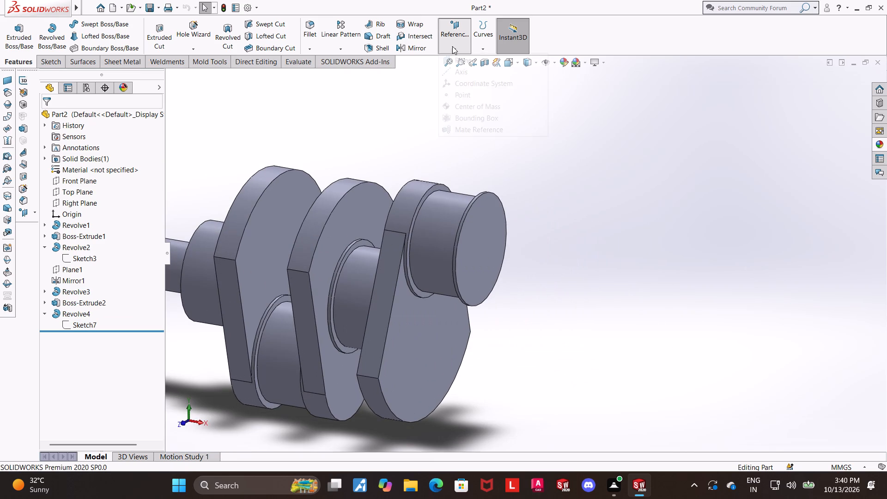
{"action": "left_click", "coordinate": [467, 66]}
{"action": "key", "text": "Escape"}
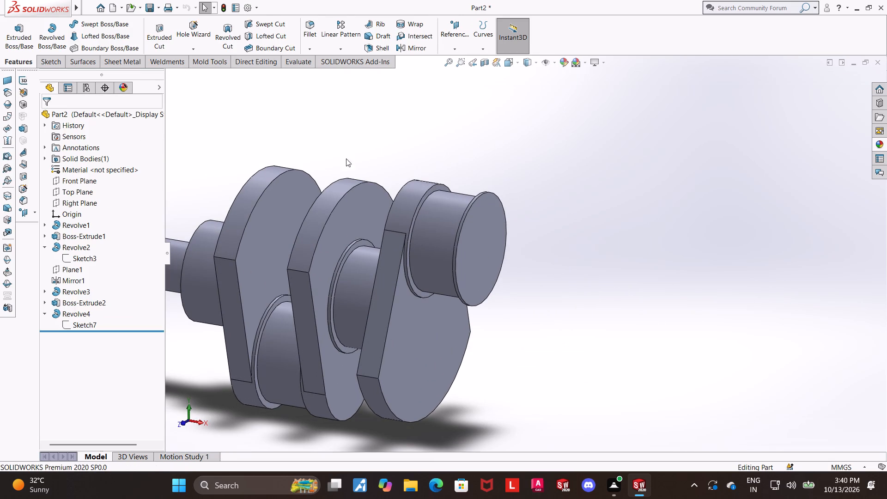
Create a reference plane offset 36/2 (18 mm) outward from the end flange's outer face, through the middle of the new pin.
{"action": "left_click", "coordinate": [462, 52]}
{"action": "left_click", "coordinate": [463, 59]}
{"action": "left_click", "coordinate": [407, 369]}
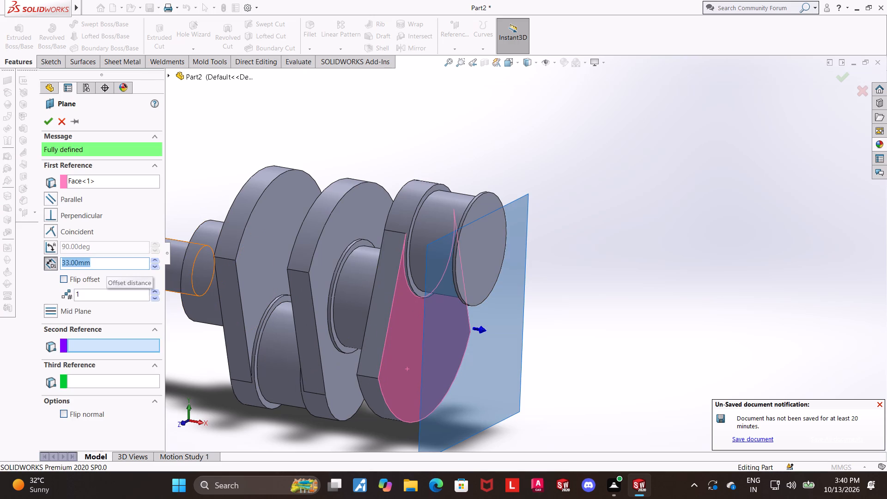
{"action": "type", "text": "36/2"}
{"action": "key", "text": "Return"}
{"action": "left_click", "coordinate": [52, 119]}
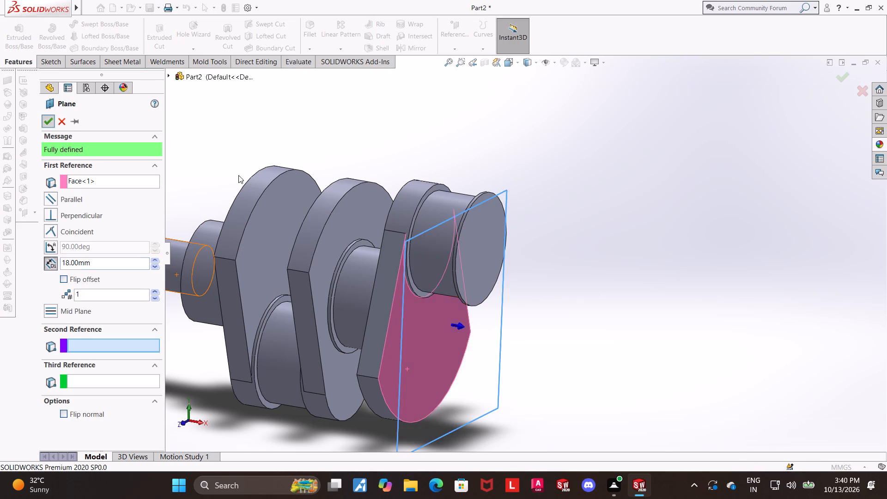
{"action": "left_click", "coordinate": [610, 246]}
Mirror the end flange extrusion (Boss-Extrude2) about the plane through the middle of the new pin.
{"action": "middle_click_drag", "start_coordinate": [575, 231], "coordinate": [582, 217]}
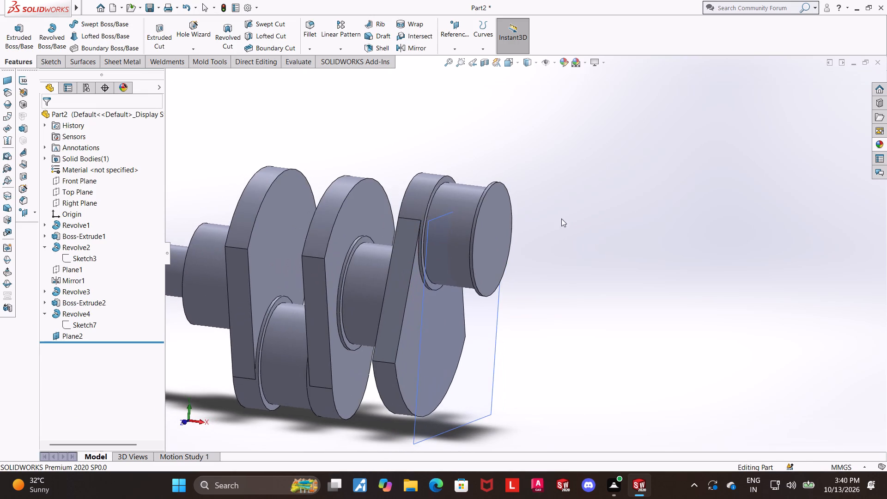
{"action": "middle_click_drag", "start_coordinate": [550, 261], "coordinate": [541, 260]}
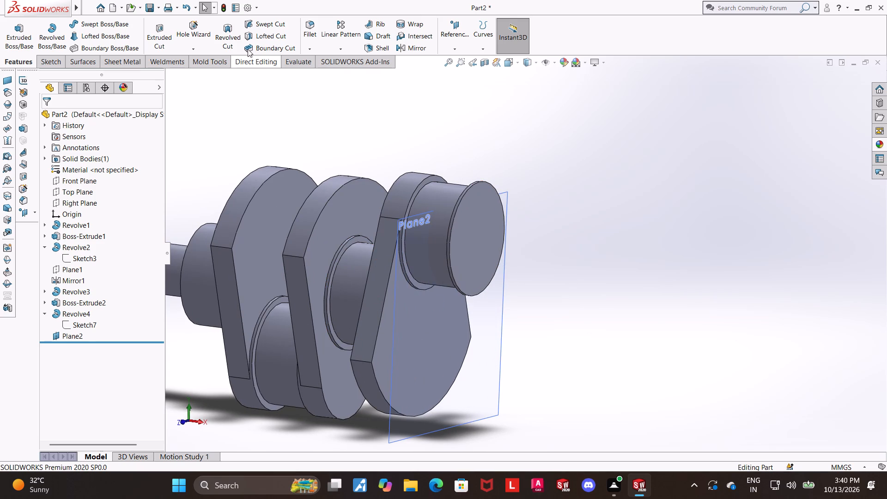
{"action": "left_click", "coordinate": [407, 43]}
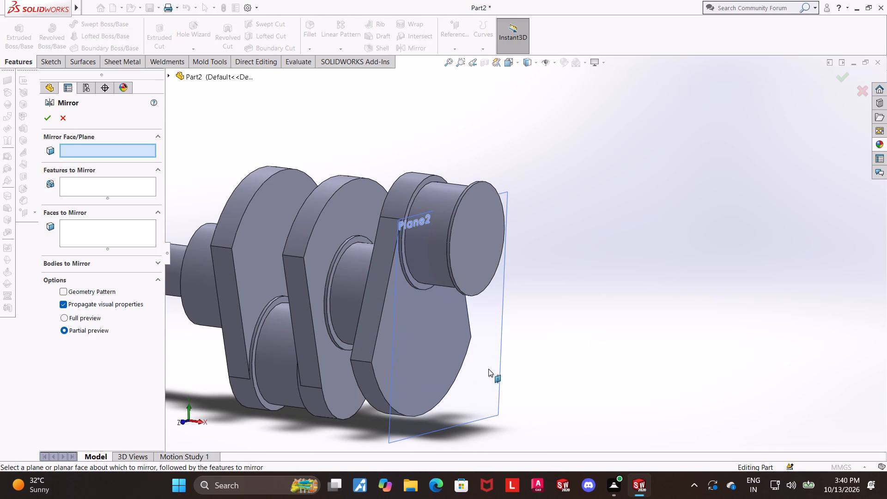
{"action": "double_click", "coordinate": [473, 356]}
{"action": "left_click", "coordinate": [170, 75]}
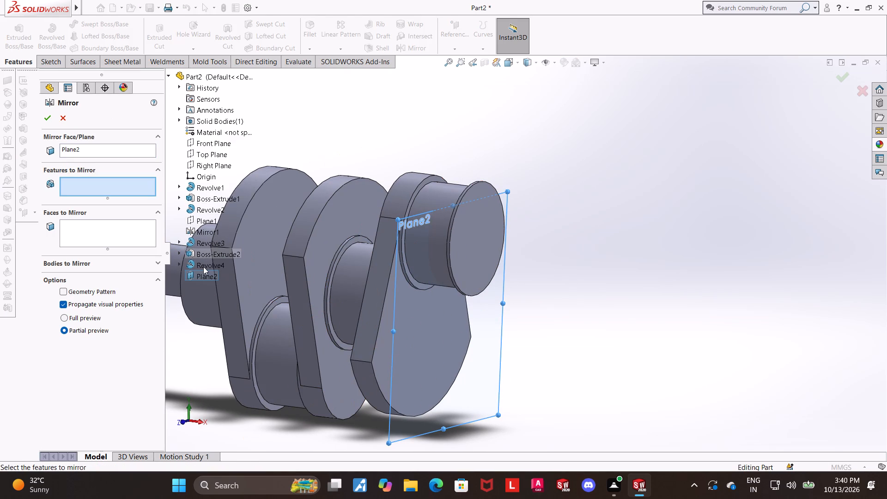
{"action": "left_click", "coordinate": [203, 254]}
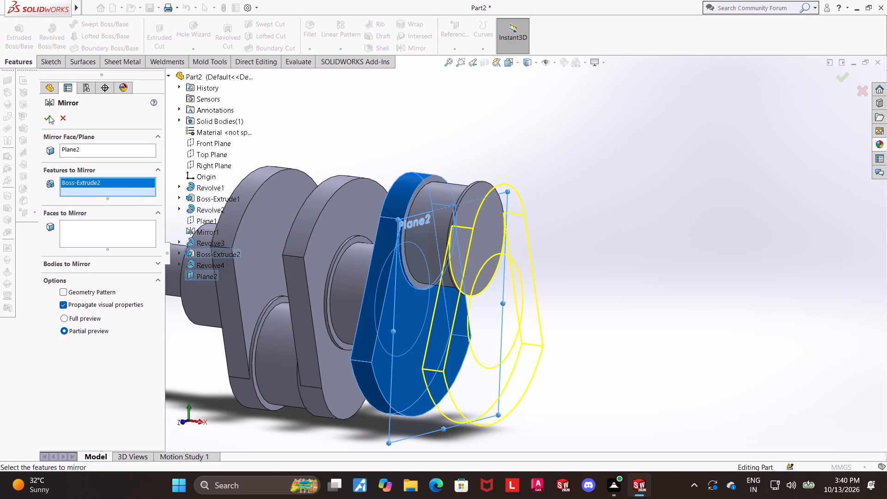
{"action": "left_click", "coordinate": [49, 116]}
{"action": "left_click", "coordinate": [675, 224]}
Examine the mirrored flange and its alignment with the rest of the crankshaft from several angles.
{"action": "scroll", "coordinate": [663, 225], "scroll_direction": "up", "scroll_amount": 2}
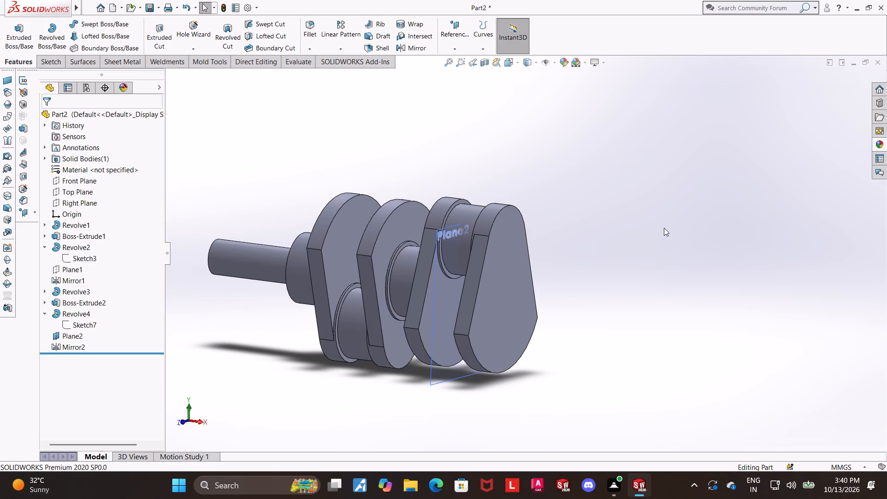
{"action": "scroll", "coordinate": [664, 228], "scroll_direction": "down", "scroll_amount": 1}
{"action": "scroll", "coordinate": [664, 228], "scroll_direction": "up", "scroll_amount": 1}
{"action": "middle_click_drag", "start_coordinate": [661, 241], "coordinate": [683, 221]}
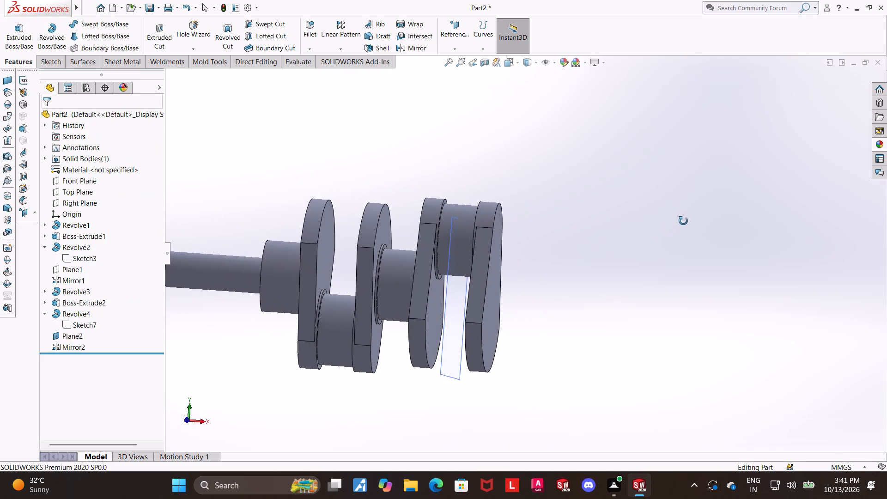
{"action": "middle_click_drag", "start_coordinate": [683, 221], "coordinate": [671, 233]}
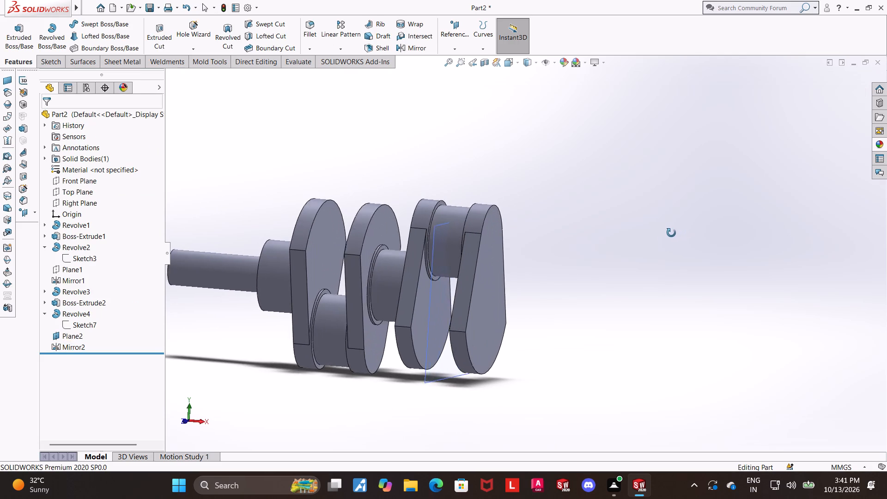
{"action": "middle_click_drag", "start_coordinate": [671, 233], "coordinate": [647, 229]}
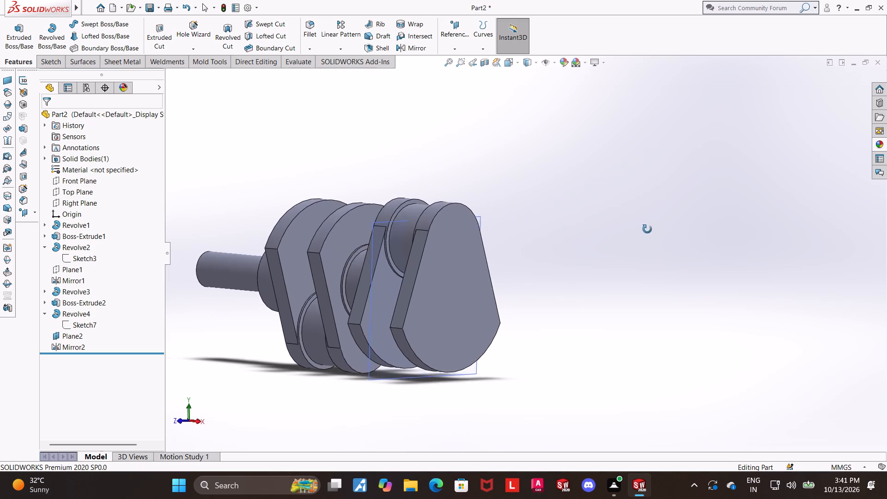
{"action": "middle_click_drag", "start_coordinate": [647, 229], "coordinate": [667, 225]}
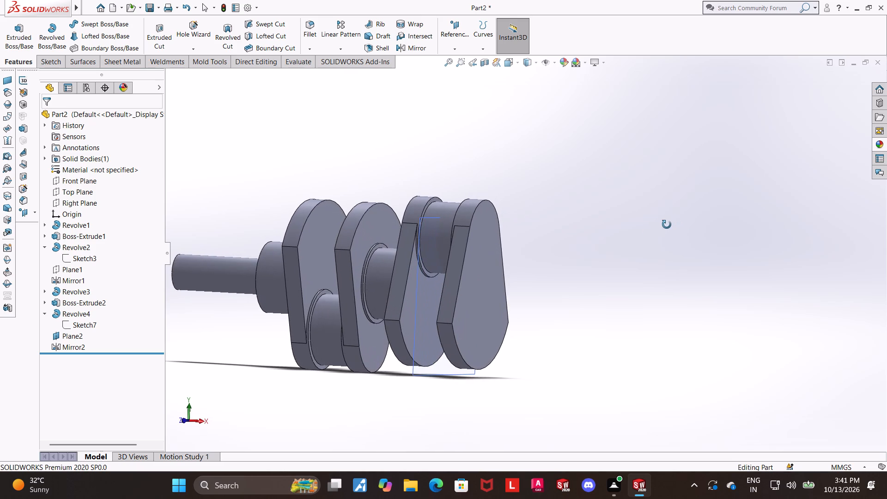
{"action": "middle_click_drag", "start_coordinate": [667, 225], "coordinate": [685, 228]}
{"action": "middle_click_drag", "start_coordinate": [619, 271], "coordinate": [609, 280]}
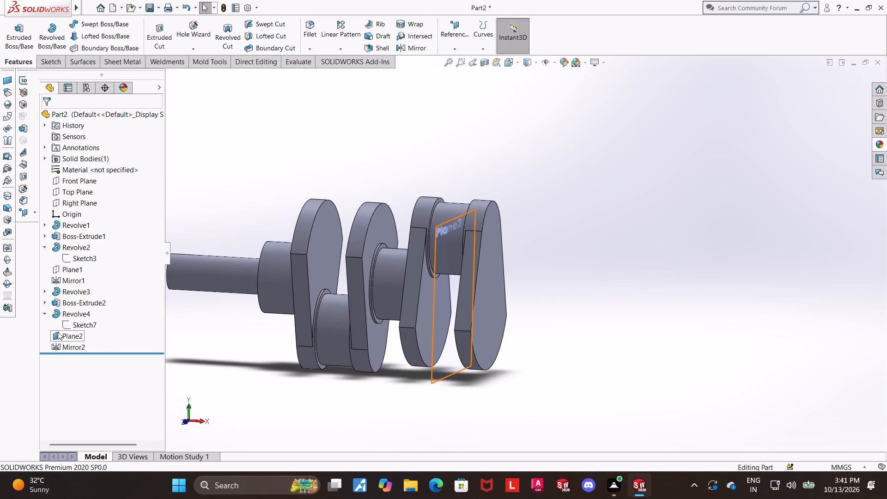
Hide the reference plane through the middle of the second pin.
{"action": "right_click", "coordinate": [76, 338]}
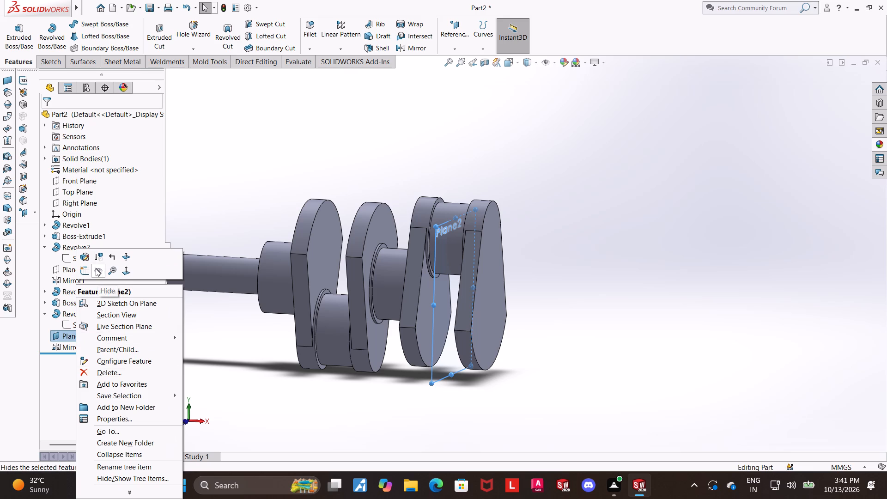
{"action": "left_click", "coordinate": [96, 268]}
Mirror the journal between the second and third flanges (Revolve3) about Plane2, through the middle of the second pin.
{"action": "scroll", "coordinate": [575, 281], "scroll_direction": "up", "scroll_amount": 1}
{"action": "middle_click_drag", "start_coordinate": [576, 281], "coordinate": [592, 280]}
{"action": "scroll", "coordinate": [576, 266], "scroll_direction": "up", "scroll_amount": 2}
{"action": "scroll", "coordinate": [541, 250], "scroll_direction": "down", "scroll_amount": 3}
{"action": "middle_click_drag", "start_coordinate": [540, 262], "coordinate": [523, 273]}
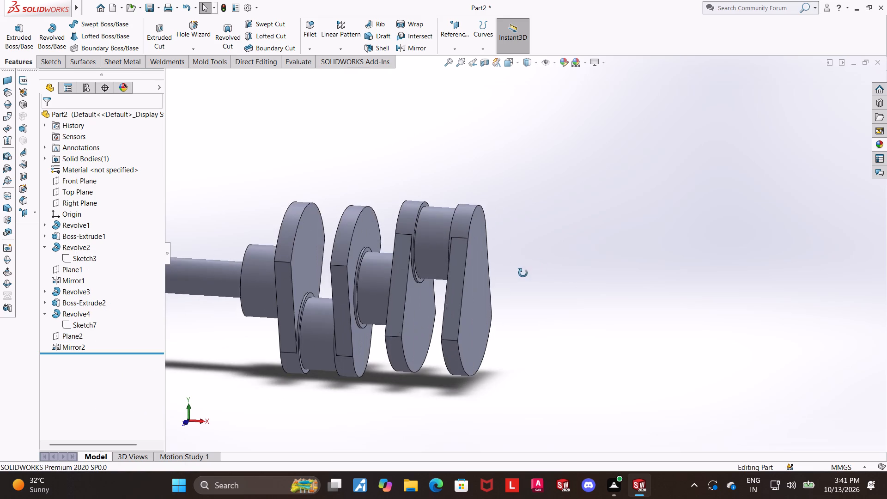
{"action": "middle_click_drag", "start_coordinate": [523, 273], "coordinate": [523, 274]}
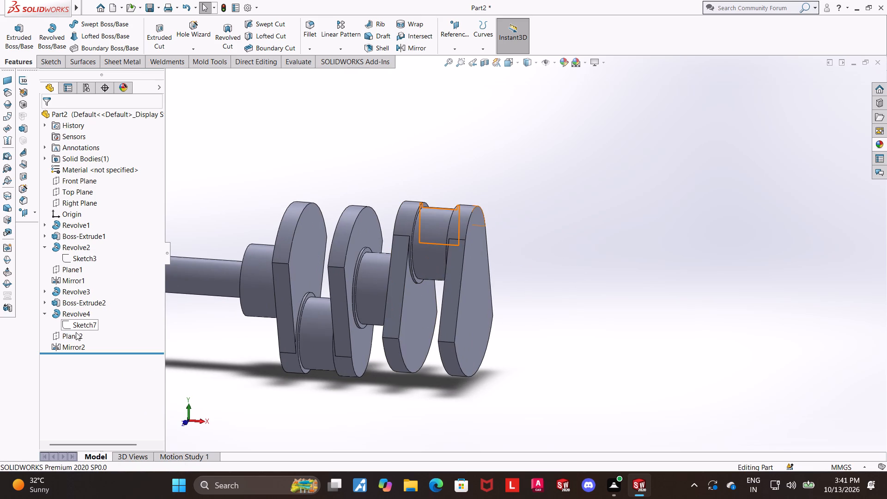
{"action": "left_click", "coordinate": [76, 332]}
{"action": "middle_click_drag", "start_coordinate": [564, 247], "coordinate": [575, 246]}
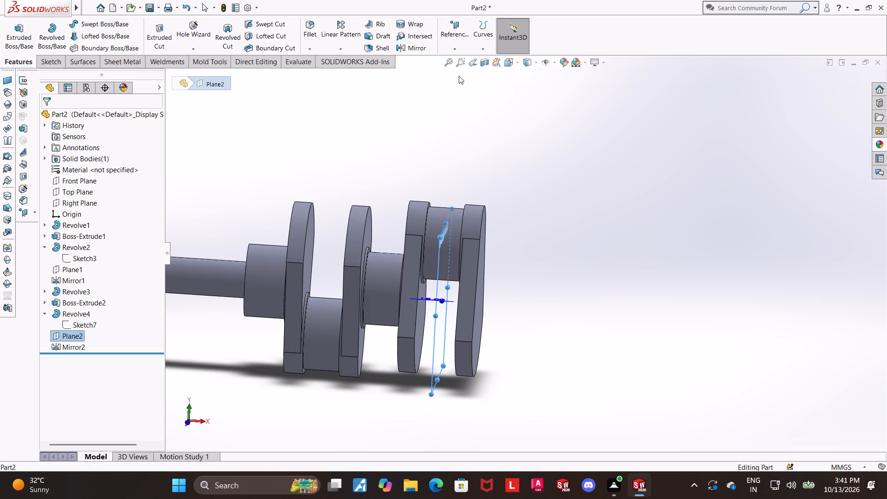
{"action": "left_click", "coordinate": [427, 46]}
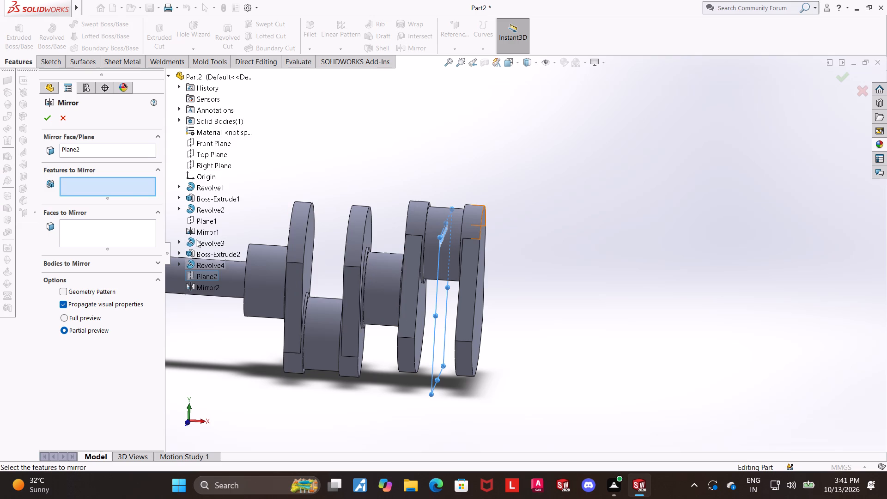
{"action": "left_click", "coordinate": [201, 242]}
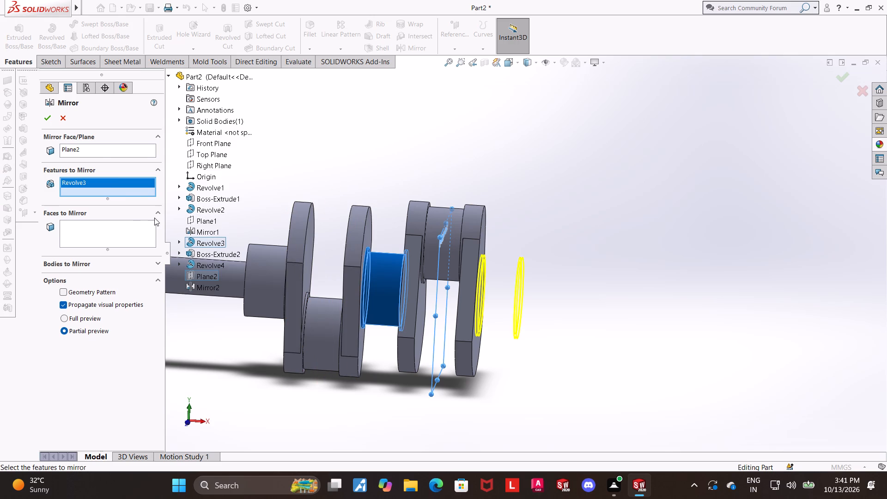
{"action": "left_click", "coordinate": [52, 118]}
{"action": "left_click", "coordinate": [660, 198]}
Examine the mirrored journal at the crankshaft's end from several angles.
{"action": "middle_click_drag", "start_coordinate": [662, 210], "coordinate": [675, 216]}
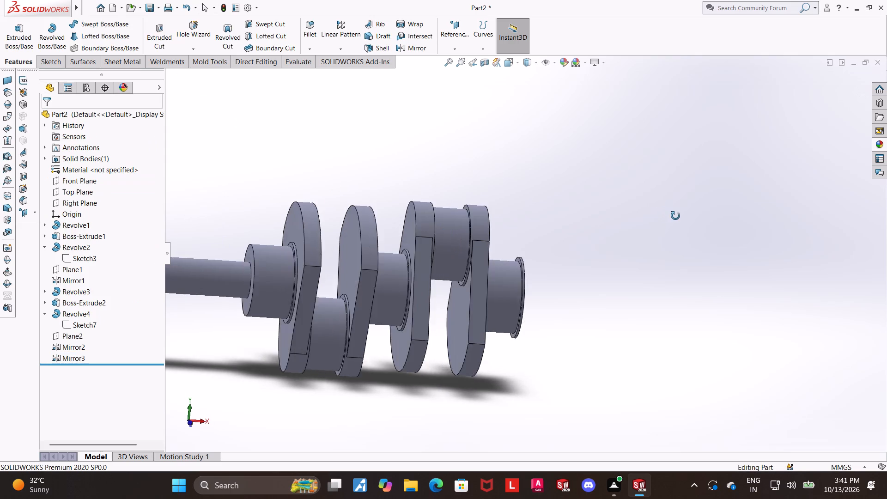
{"action": "middle_click_drag", "start_coordinate": [675, 216], "coordinate": [669, 219]}
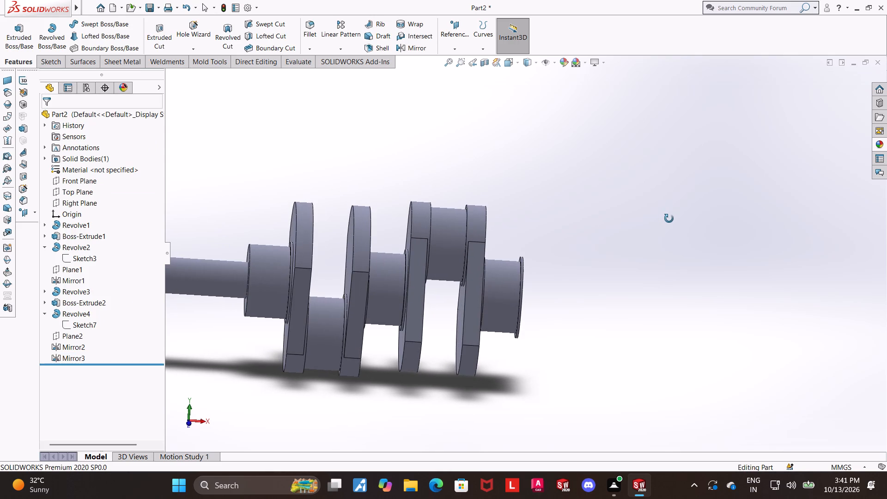
{"action": "middle_click_drag", "start_coordinate": [669, 219], "coordinate": [667, 219]}
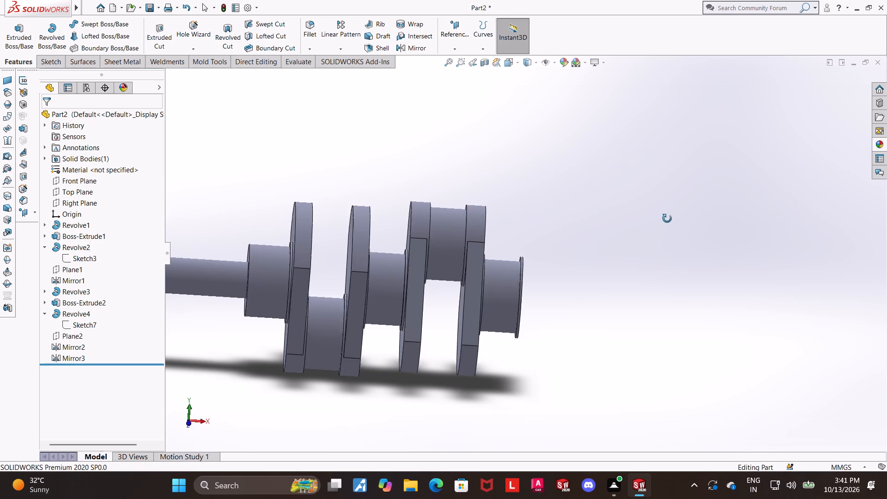
{"action": "middle_click_drag", "start_coordinate": [667, 219], "coordinate": [655, 223]}
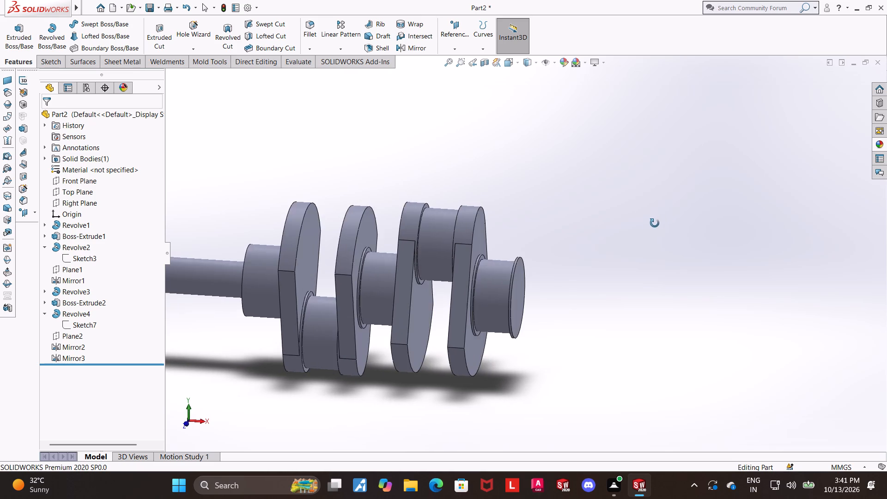
{"action": "middle_click_drag", "start_coordinate": [655, 223], "coordinate": [650, 222]}
{"action": "scroll", "coordinate": [628, 248], "scroll_direction": "up", "scroll_amount": 1}
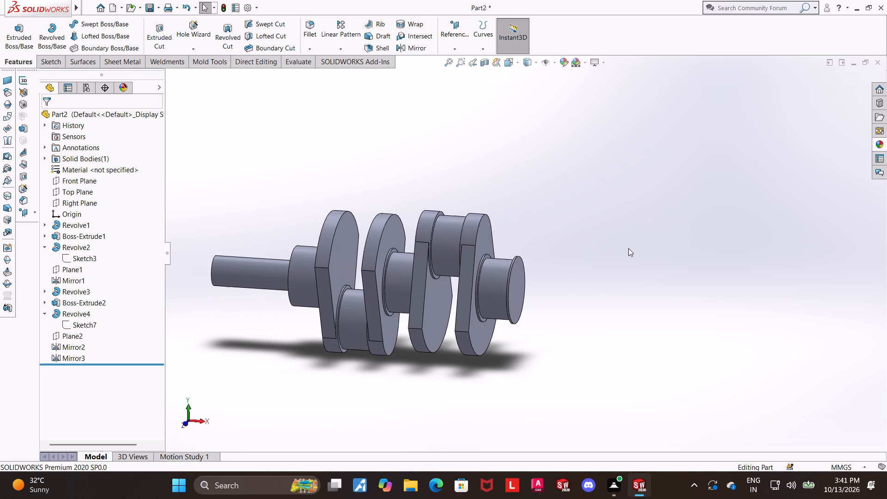
{"action": "scroll", "coordinate": [628, 248], "scroll_direction": "up", "scroll_amount": 1}
{"action": "scroll", "coordinate": [628, 248], "scroll_direction": "down", "scroll_amount": 1}
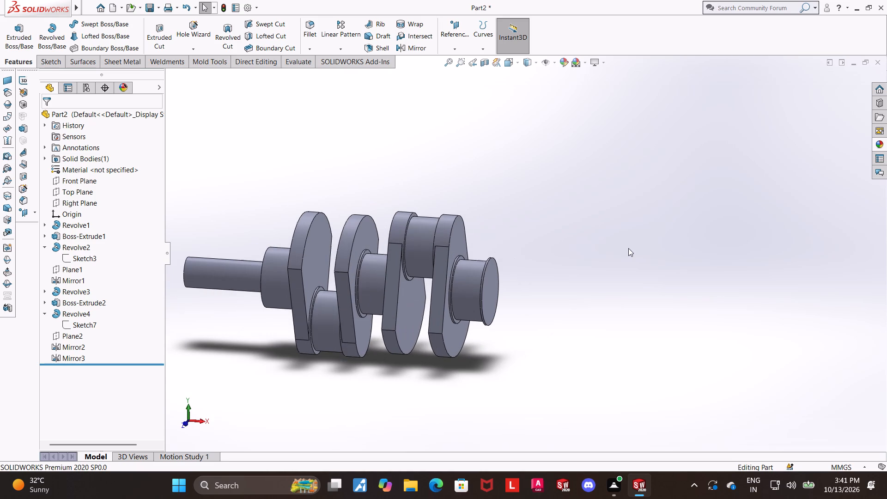
{"action": "scroll", "coordinate": [628, 248], "scroll_direction": "down", "scroll_amount": 1}
{"action": "scroll", "coordinate": [628, 248], "scroll_direction": "up", "scroll_amount": 1}
{"action": "middle_click_drag", "start_coordinate": [627, 250], "coordinate": [616, 253]}
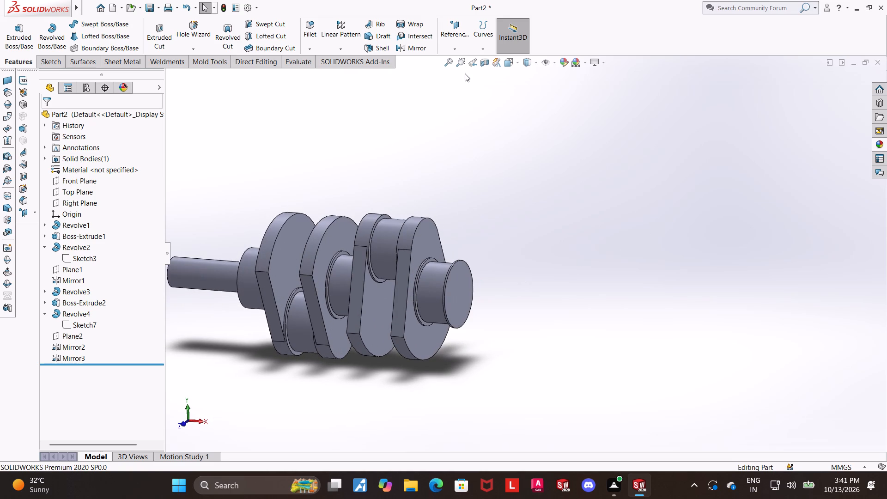
Create a reference plane offset 18 mm outward from the end flange's outer face, through the middle of the mirrored journal.
{"action": "left_click", "coordinate": [458, 50]}
{"action": "left_click", "coordinate": [462, 62]}
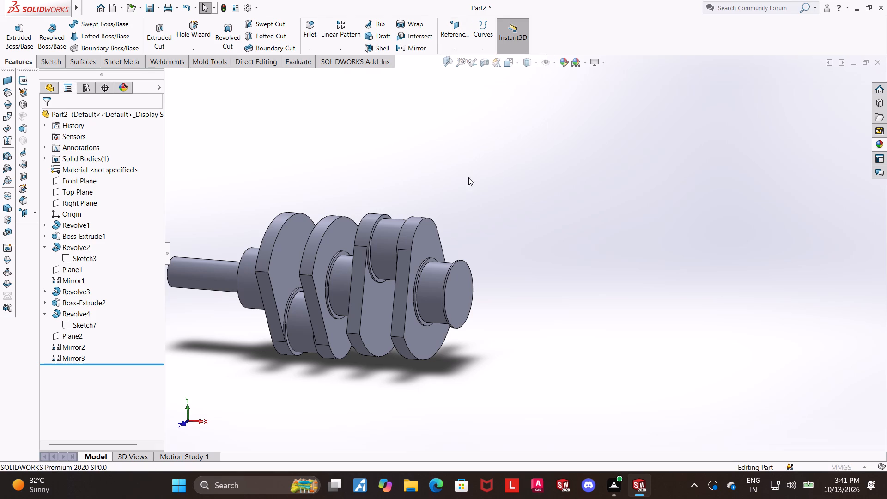
{"action": "left_click", "coordinate": [428, 246]}
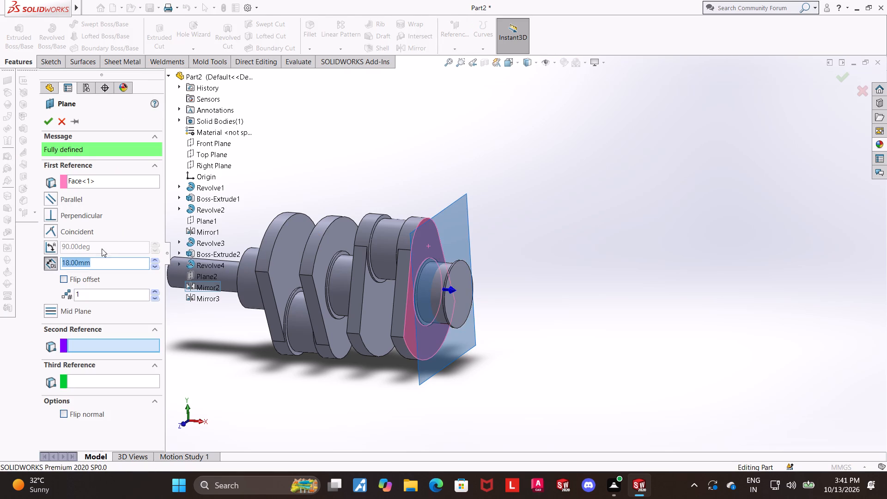
{"action": "left_click", "coordinate": [46, 123]}
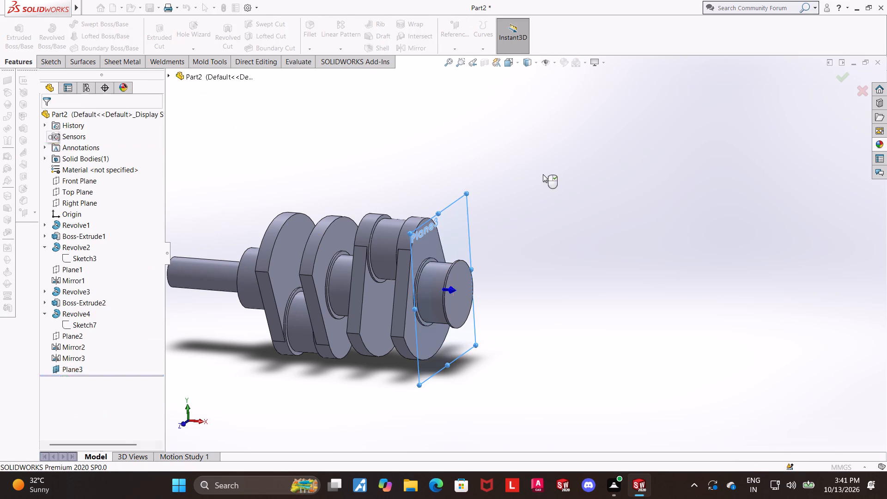
{"action": "left_click", "coordinate": [543, 174]}
Mirror the end flange (Mirror2) about Plane3, through the middle of the end journal.
{"action": "middle_click_drag", "start_coordinate": [543, 174], "coordinate": [551, 179]}
{"action": "left_click", "coordinate": [400, 49]}
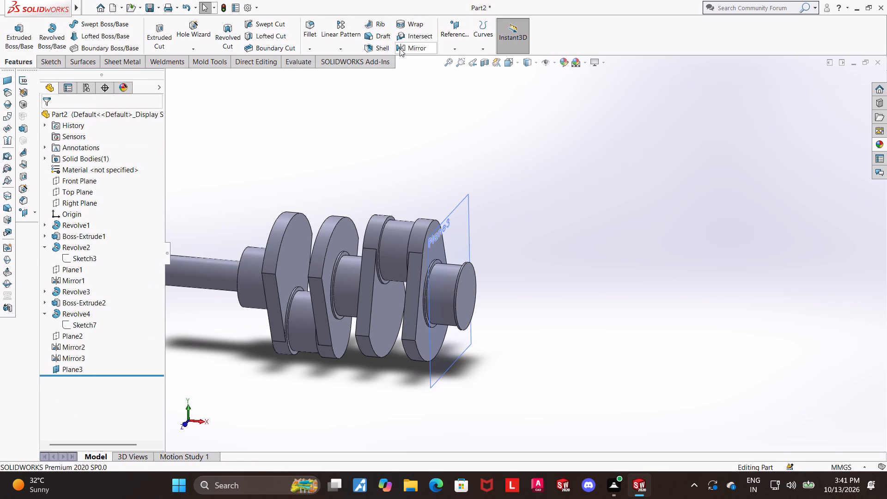
{"action": "left_click", "coordinate": [170, 78]}
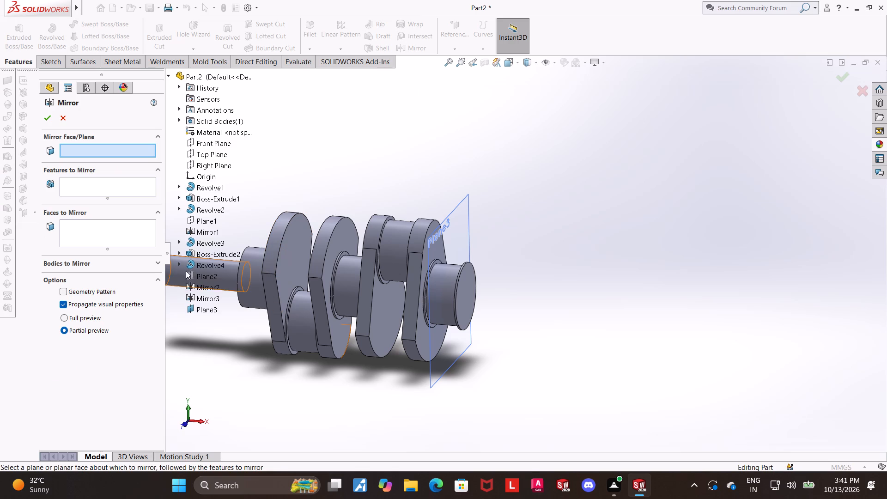
{"action": "left_click", "coordinate": [196, 308]}
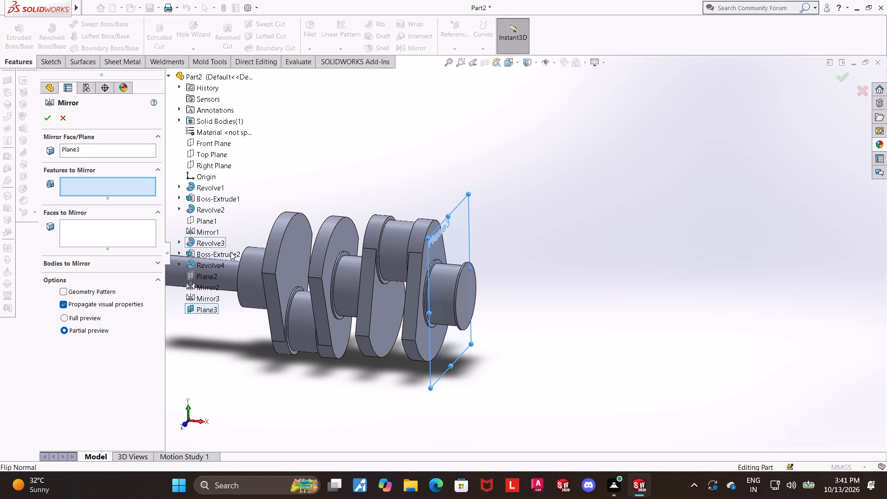
{"action": "scroll", "coordinate": [231, 252], "scroll_direction": "up", "scroll_amount": 1}
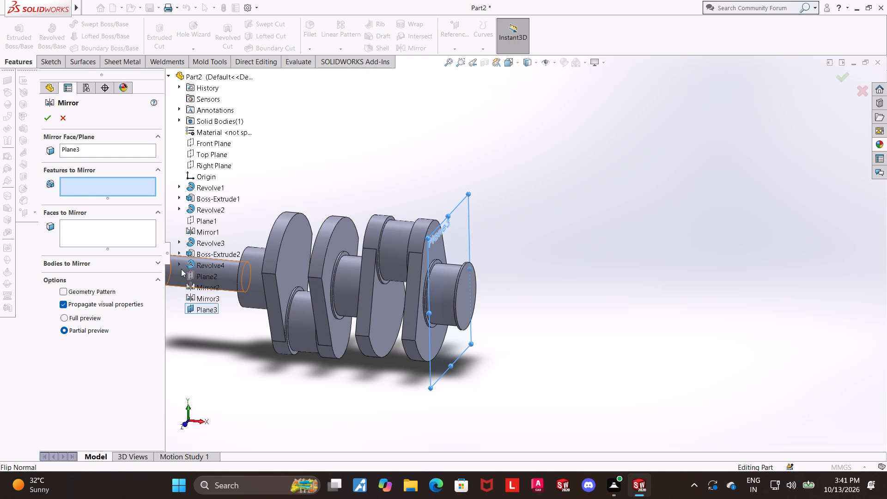
{"action": "left_click", "coordinate": [196, 288]}
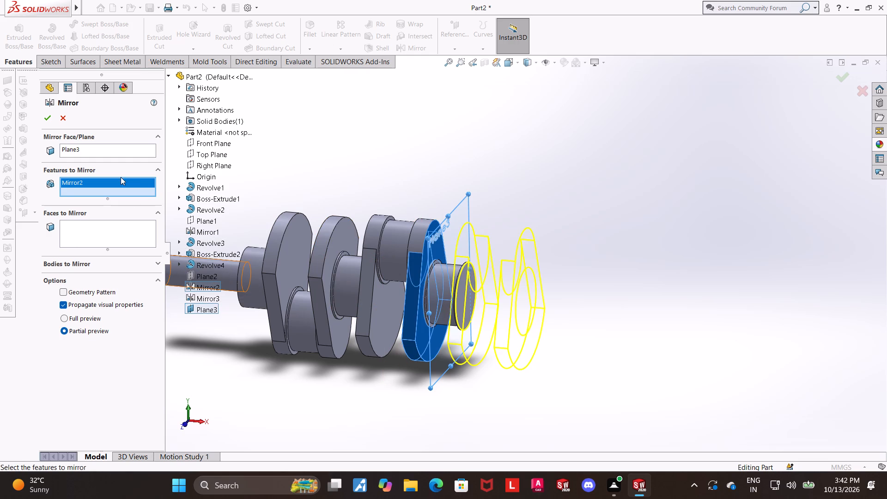
{"action": "right_click", "coordinate": [84, 184]}
{"action": "left_click", "coordinate": [102, 201]}
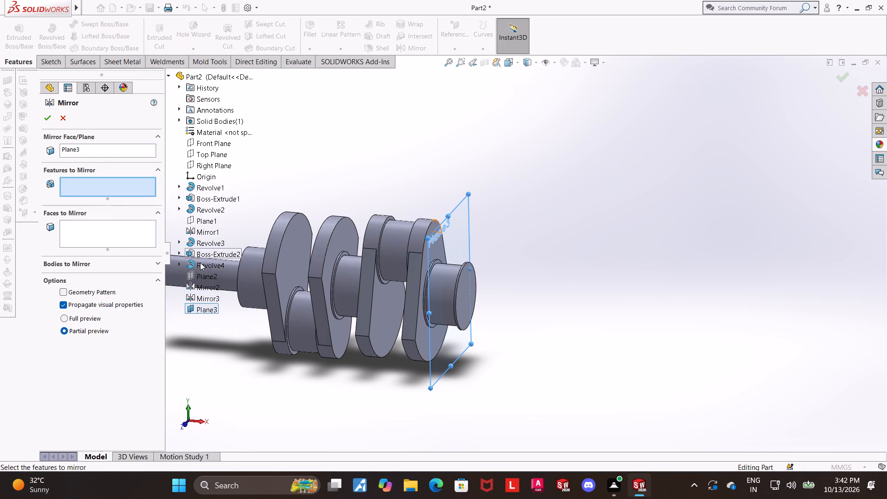
{"action": "left_click", "coordinate": [202, 288]}
{"action": "middle_click_drag", "start_coordinate": [661, 276], "coordinate": [680, 228]}
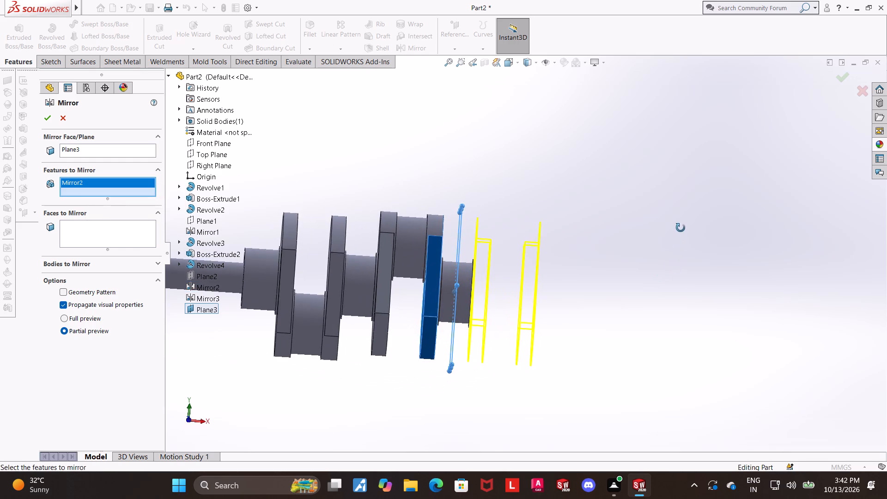
{"action": "middle_click_drag", "start_coordinate": [680, 228], "coordinate": [651, 253]}
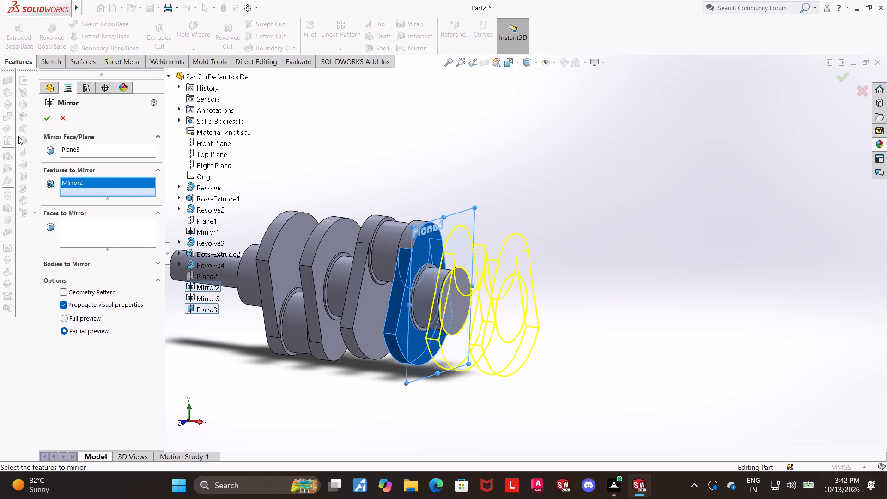
{"action": "left_click", "coordinate": [49, 115]}
{"action": "left_click", "coordinate": [588, 222]}
Examine the newly mirrored end flange and its alignment with the other flanges from several angles.
{"action": "middle_click_drag", "start_coordinate": [600, 269], "coordinate": [607, 273]}
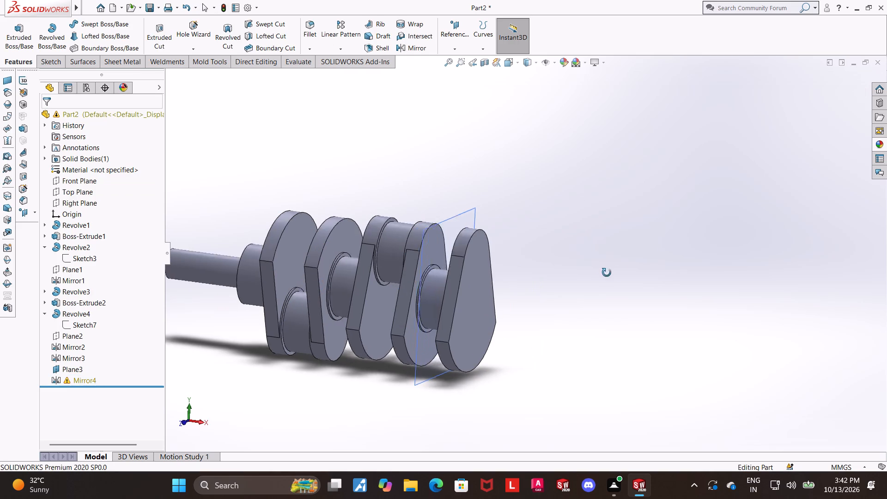
{"action": "middle_click_drag", "start_coordinate": [607, 273], "coordinate": [627, 267]}
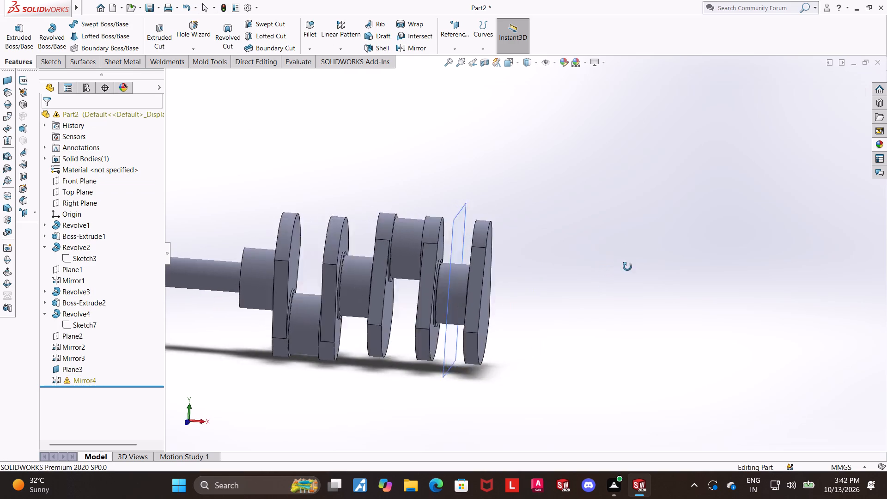
{"action": "middle_click_drag", "start_coordinate": [627, 267], "coordinate": [704, 289]}
{"action": "scroll", "coordinate": [430, 250], "scroll_direction": "up", "scroll_amount": 4}
{"action": "scroll", "coordinate": [388, 233], "scroll_direction": "down", "scroll_amount": 4}
{"action": "middle_click_drag", "start_coordinate": [779, 221], "coordinate": [691, 261]}
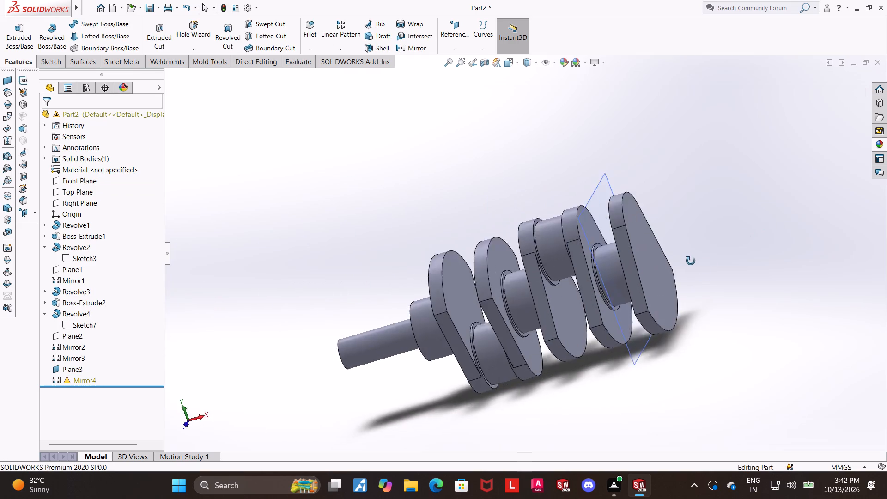
{"action": "middle_click_drag", "start_coordinate": [691, 261], "coordinate": [729, 289]}
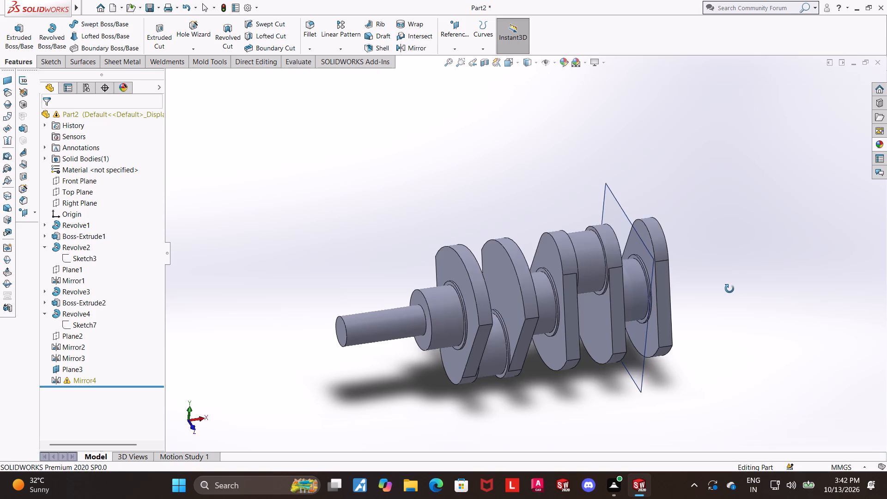
{"action": "middle_click_drag", "start_coordinate": [729, 289], "coordinate": [739, 289]}
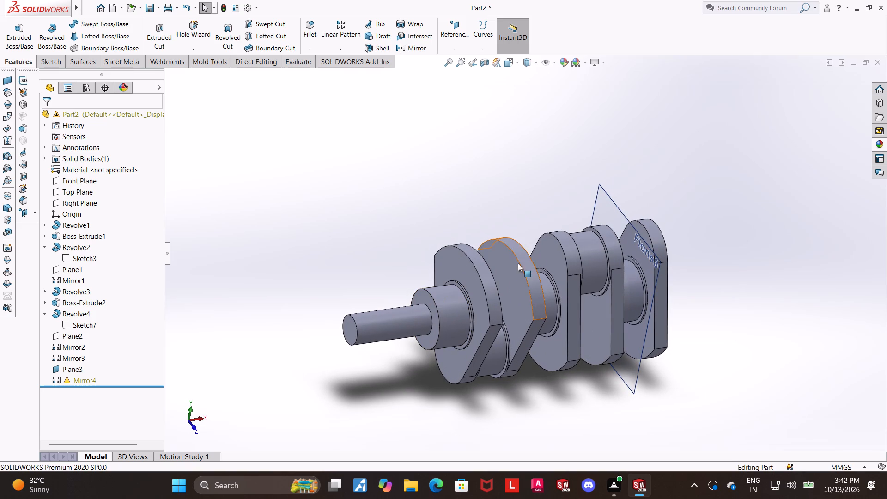
{"action": "middle_click_drag", "start_coordinate": [723, 282], "coordinate": [706, 271]}
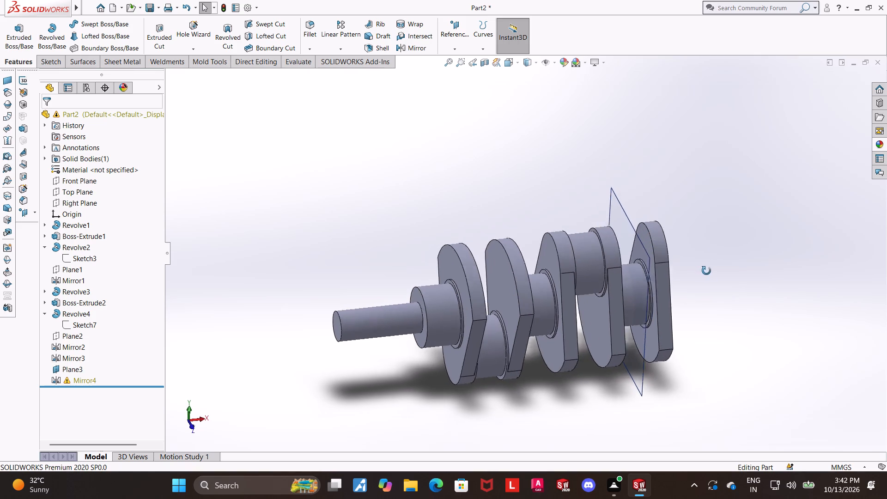
{"action": "middle_click_drag", "start_coordinate": [706, 271], "coordinate": [705, 269]}
{"action": "scroll", "coordinate": [681, 352], "scroll_direction": "up", "scroll_amount": 3}
{"action": "scroll", "coordinate": [671, 316], "scroll_direction": "down", "scroll_amount": 4}
{"action": "middle_click_drag", "start_coordinate": [583, 289], "coordinate": [576, 287]}
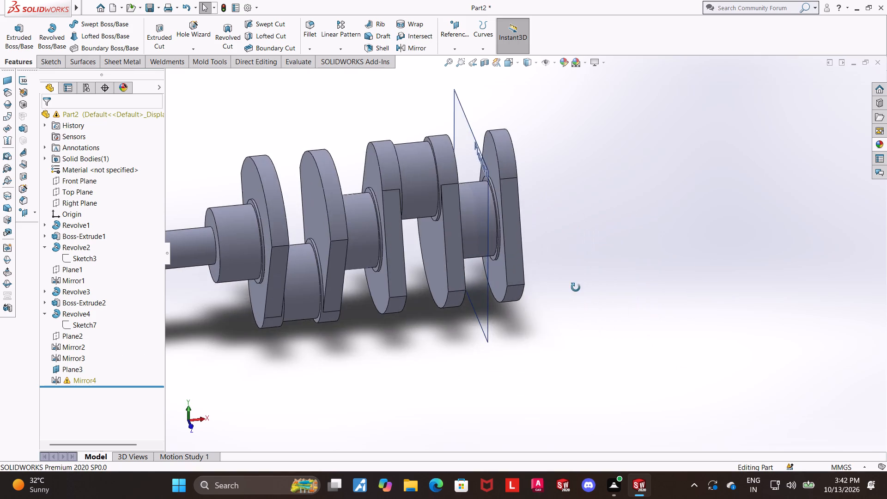
{"action": "middle_click_drag", "start_coordinate": [576, 287], "coordinate": [566, 290]}
Reopen the latest flange mirror (Mirror4) to review its plane and feature selections, and inspect the end flange again.
{"action": "right_click", "coordinate": [83, 380]}
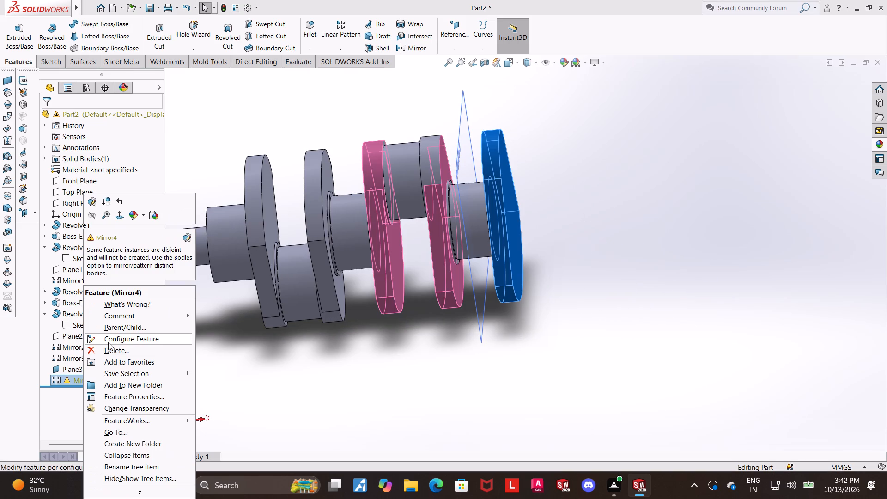
{"action": "middle_click_drag", "start_coordinate": [554, 294], "coordinate": [550, 297]}
{"action": "left_click", "coordinate": [577, 311]}
{"action": "left_click", "coordinate": [73, 383]}
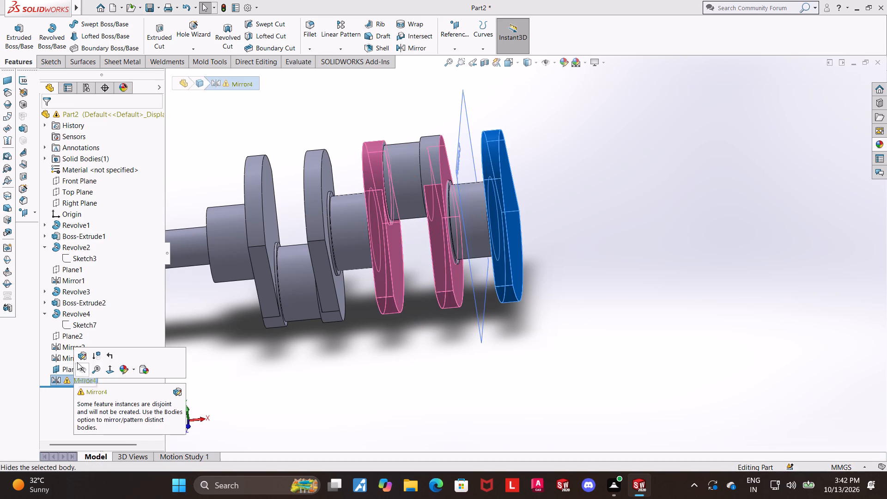
{"action": "left_click", "coordinate": [82, 359]}
{"action": "middle_click_drag", "start_coordinate": [507, 333], "coordinate": [502, 311]}
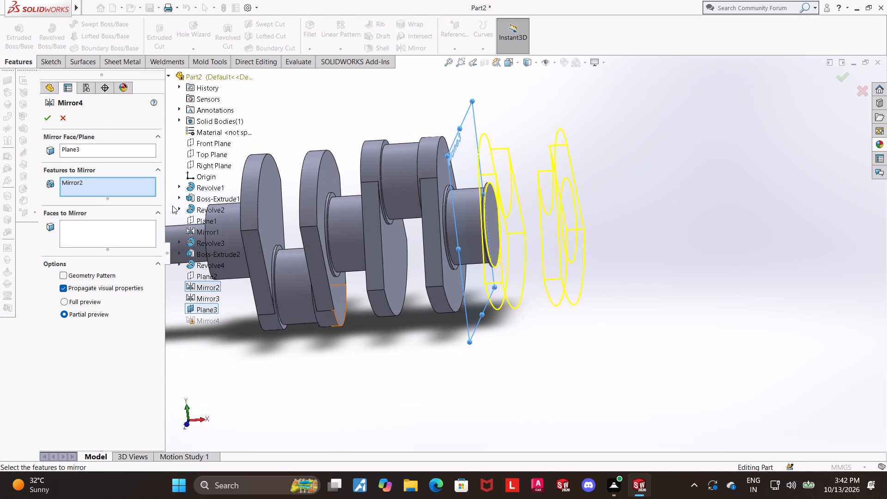
{"action": "left_click", "coordinate": [52, 116]}
{"action": "scroll", "coordinate": [615, 266], "scroll_direction": "up", "scroll_amount": 1}
{"action": "middle_click_drag", "start_coordinate": [600, 267], "coordinate": [579, 274]}
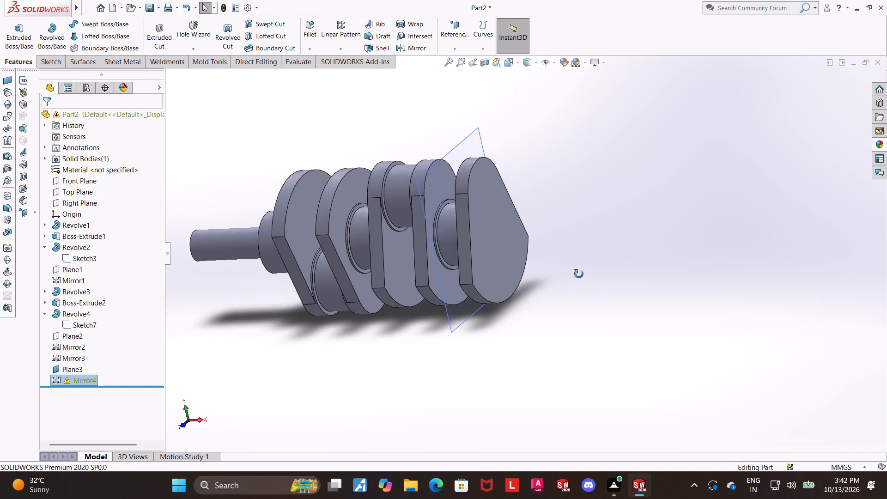
{"action": "middle_click_drag", "start_coordinate": [579, 274], "coordinate": [595, 257]}
{"action": "middle_click_drag", "start_coordinate": [584, 251], "coordinate": [608, 250]}
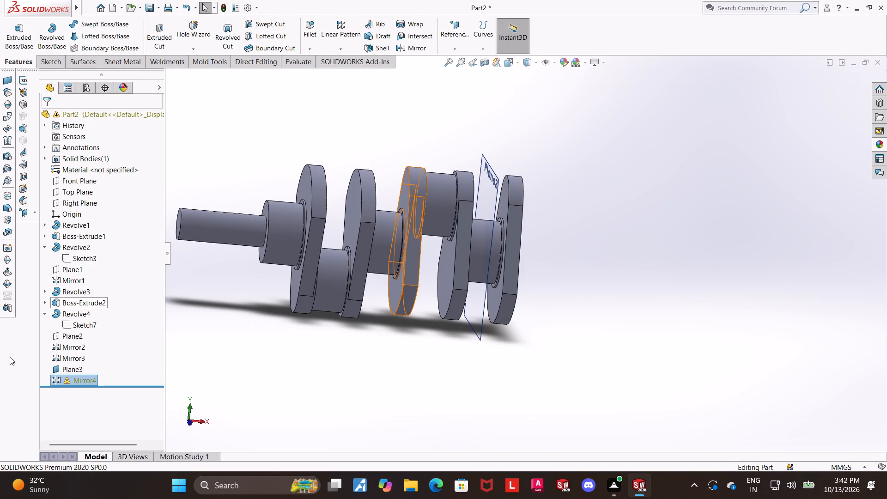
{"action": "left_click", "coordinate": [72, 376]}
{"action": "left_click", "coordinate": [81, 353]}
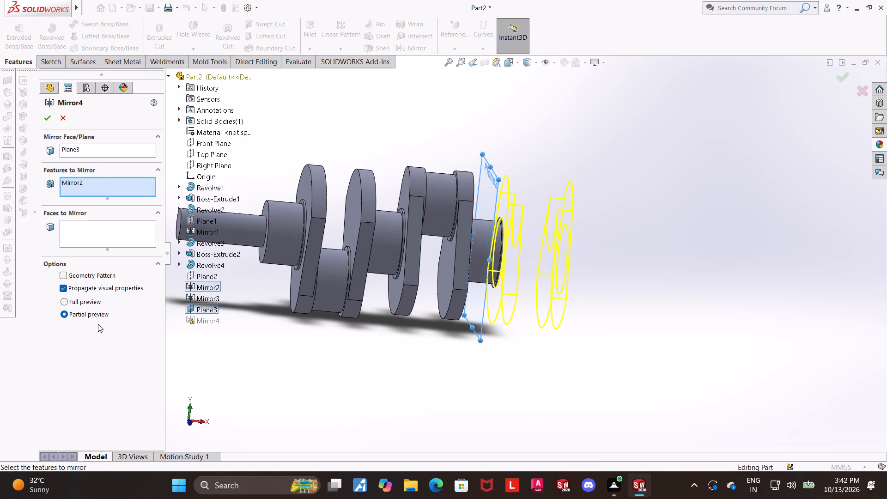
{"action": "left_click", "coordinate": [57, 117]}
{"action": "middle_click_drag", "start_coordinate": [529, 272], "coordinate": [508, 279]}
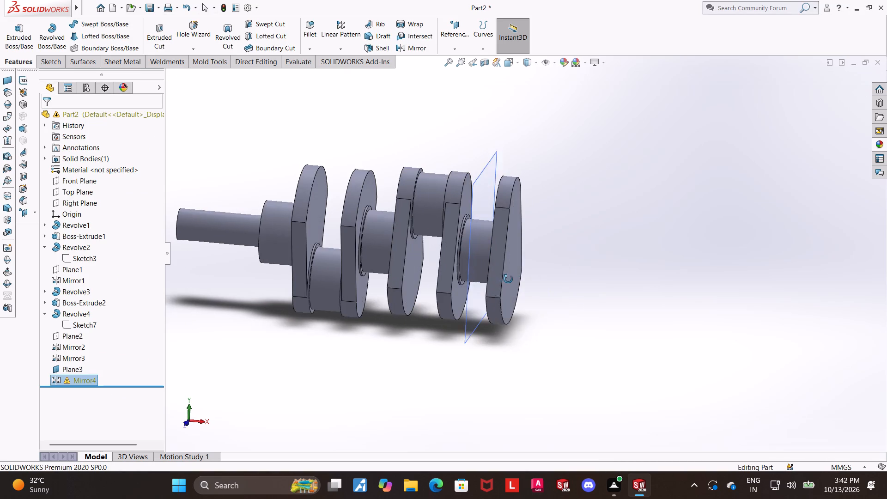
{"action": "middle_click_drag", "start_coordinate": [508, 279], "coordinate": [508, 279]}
Delete the Mirror4 feature that mirrored the end flange about Plane3.
{"action": "left_click", "coordinate": [69, 382]}
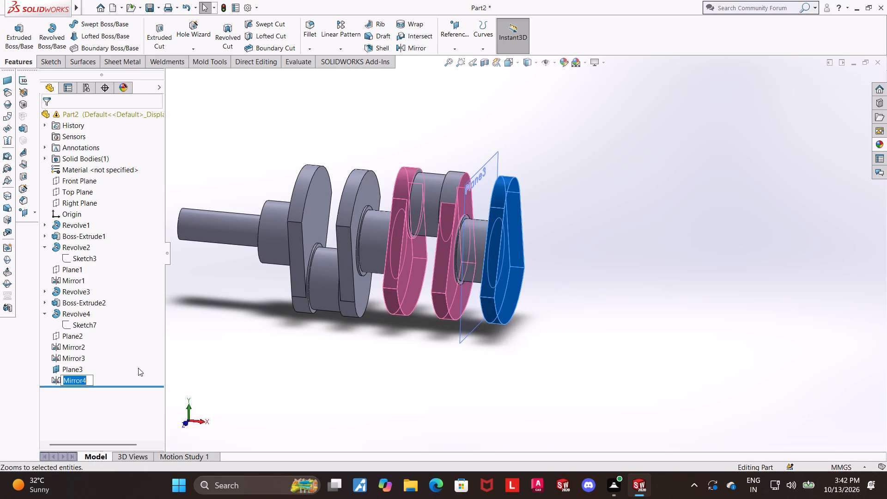
{"action": "left_click", "coordinate": [263, 367]}
{"action": "right_click", "coordinate": [72, 381]}
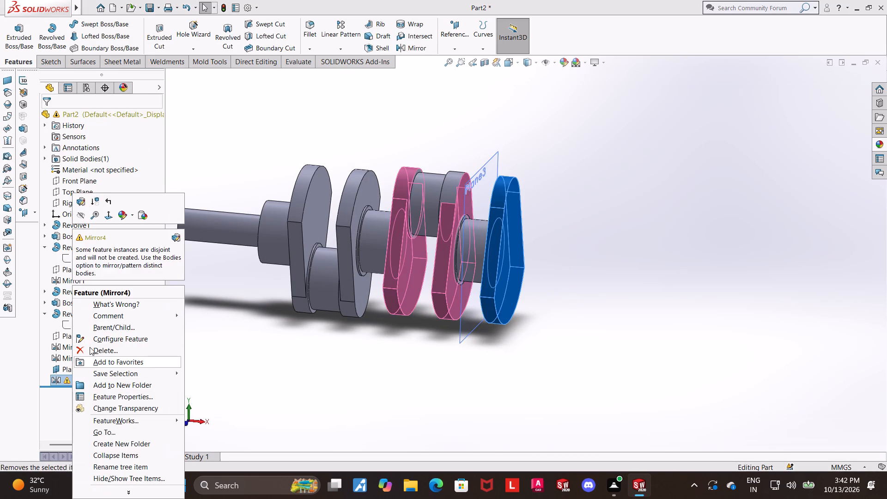
{"action": "left_click", "coordinate": [90, 347]}
{"action": "left_click", "coordinate": [491, 186]}
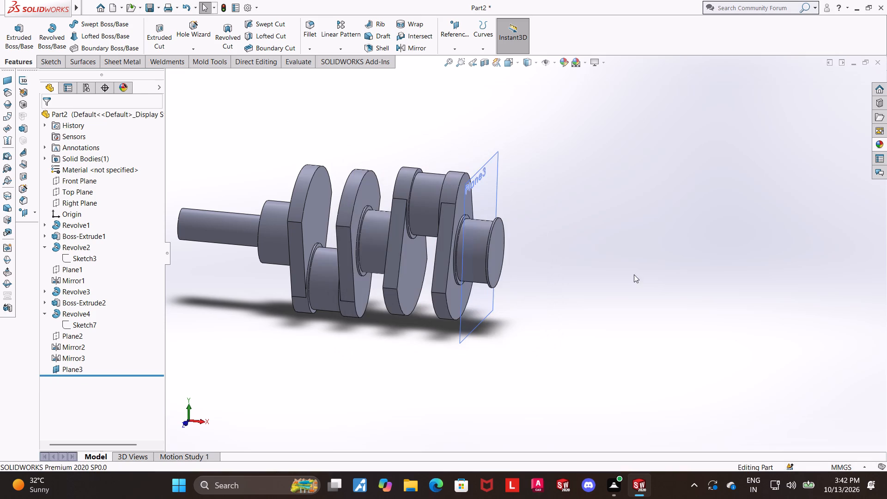
Examine the crankshaft's free end, its end journal, Plane3 and the flange orientations from several angles.
{"action": "left_click", "coordinate": [634, 275]}
{"action": "middle_click_drag", "start_coordinate": [597, 269], "coordinate": [583, 274]}
{"action": "scroll", "coordinate": [576, 272], "scroll_direction": "up", "scroll_amount": 2}
{"action": "scroll", "coordinate": [517, 258], "scroll_direction": "down", "scroll_amount": 1}
{"action": "scroll", "coordinate": [438, 226], "scroll_direction": "down", "scroll_amount": 1}
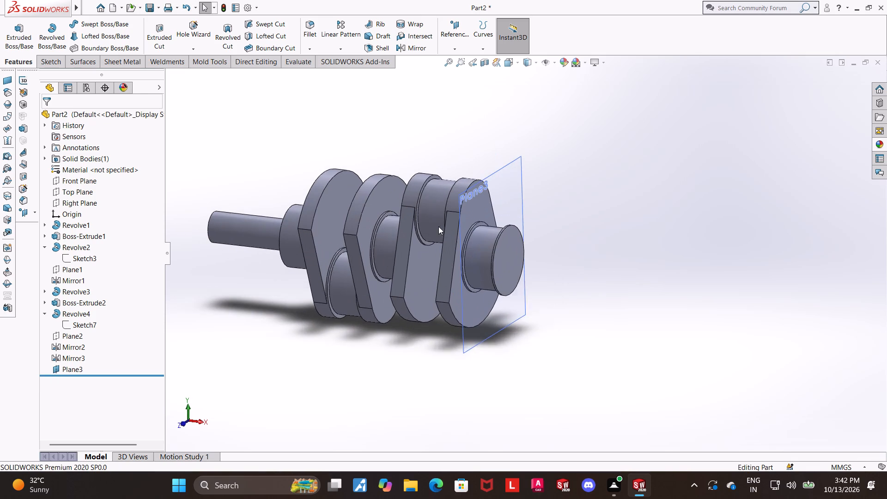
{"action": "scroll", "coordinate": [438, 226], "scroll_direction": "down", "scroll_amount": 1}
{"action": "scroll", "coordinate": [479, 360], "scroll_direction": "up", "scroll_amount": 2}
{"action": "scroll", "coordinate": [572, 244], "scroll_direction": "down", "scroll_amount": 1}
{"action": "scroll", "coordinate": [572, 244], "scroll_direction": "up", "scroll_amount": 2}
{"action": "scroll", "coordinate": [492, 231], "scroll_direction": "down", "scroll_amount": 2}
{"action": "middle_click_drag", "start_coordinate": [583, 248], "coordinate": [596, 252]}
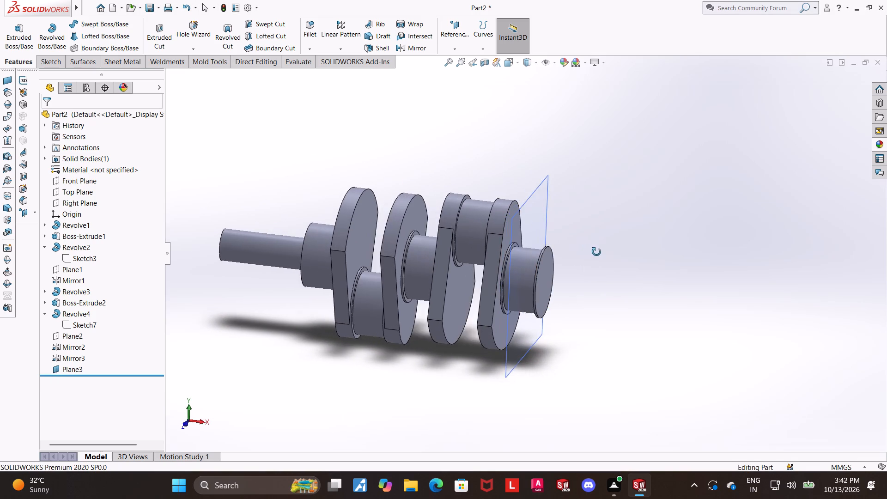
{"action": "middle_click_drag", "start_coordinate": [596, 252], "coordinate": [581, 253]}
{"action": "middle_click_drag", "start_coordinate": [570, 236], "coordinate": [596, 240]}
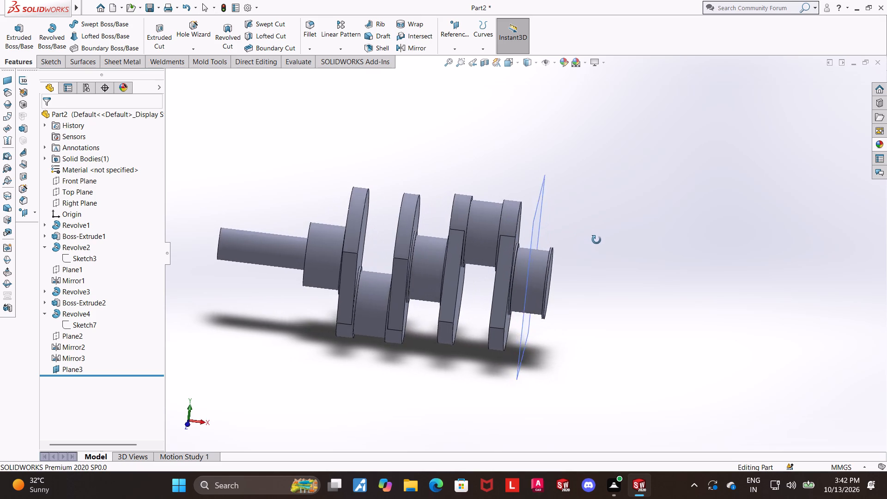
{"action": "middle_click_drag", "start_coordinate": [596, 240], "coordinate": [586, 238]}
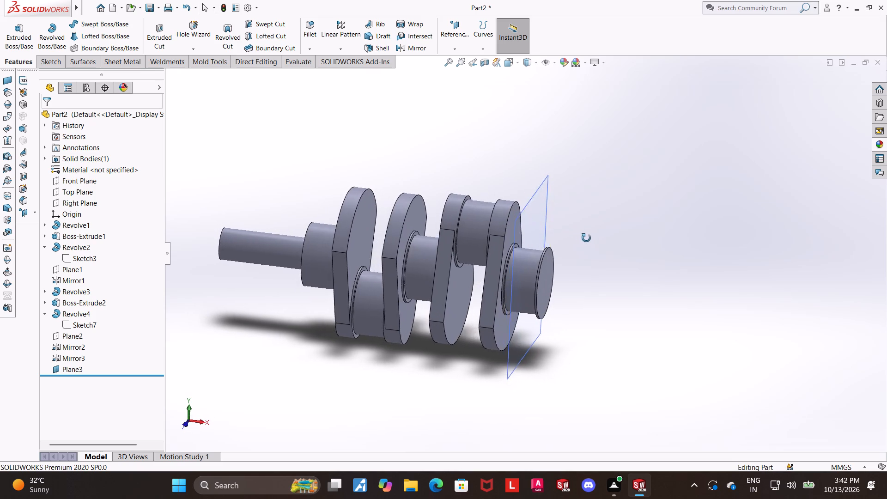
{"action": "middle_click_drag", "start_coordinate": [586, 238], "coordinate": [622, 225]}
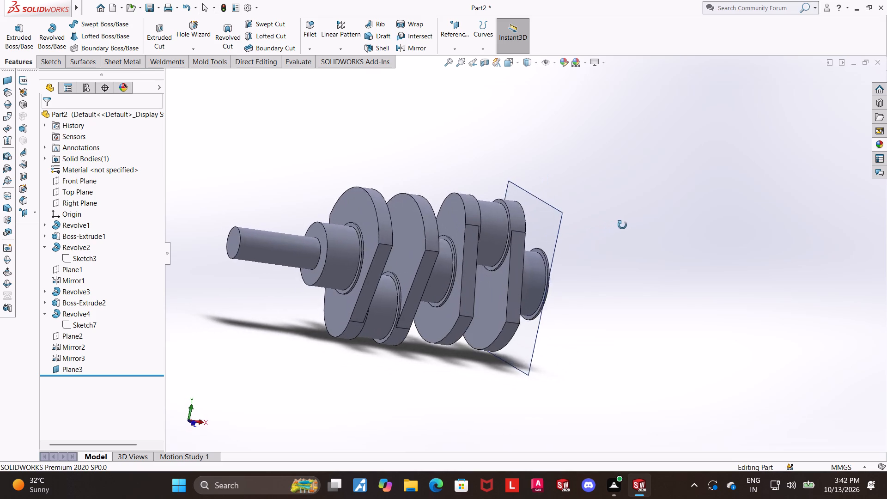
{"action": "middle_click_drag", "start_coordinate": [622, 225], "coordinate": [581, 226]}
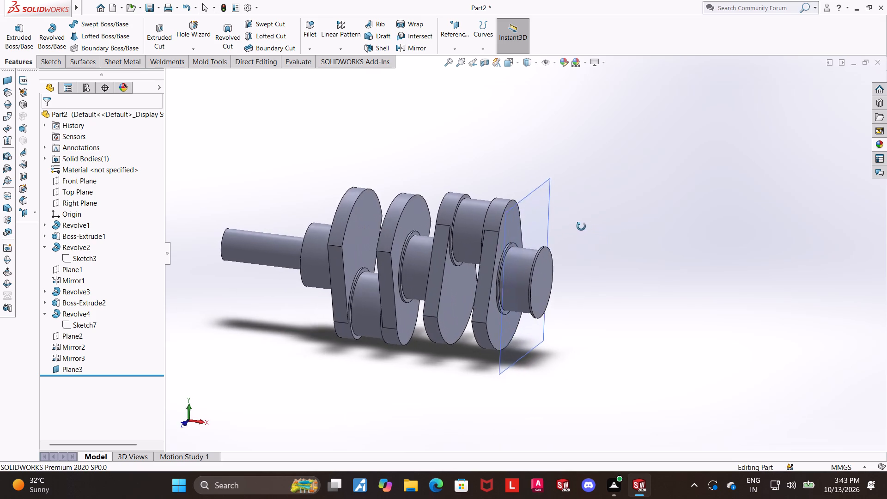
{"action": "middle_click_drag", "start_coordinate": [581, 226], "coordinate": [593, 230]}
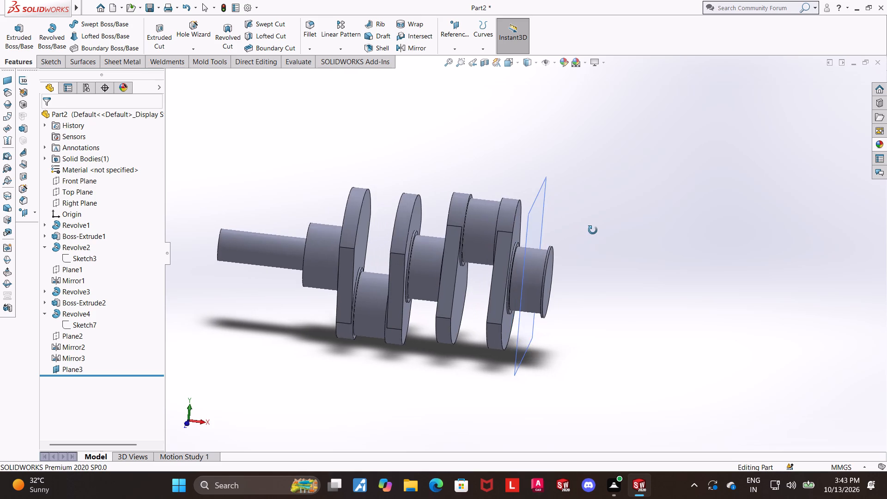
{"action": "middle_click_drag", "start_coordinate": [593, 230], "coordinate": [584, 226]}
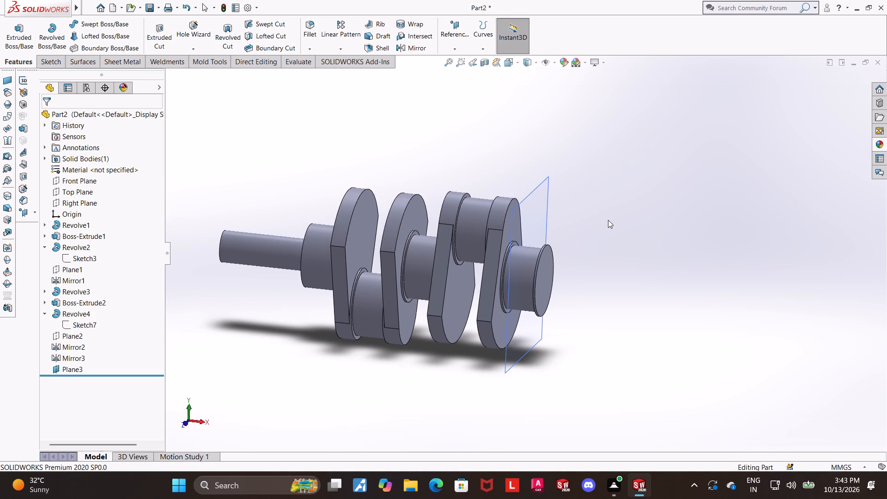
{"action": "scroll", "coordinate": [583, 217], "scroll_direction": "down", "scroll_amount": 1}
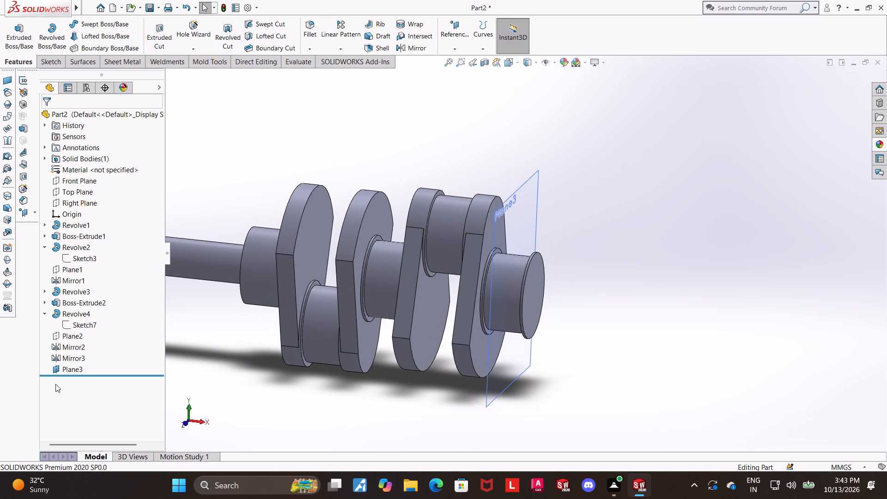
Delete the reference plane Plane3 through the end journal.
{"action": "right_click", "coordinate": [65, 365]}
{"action": "left_click", "coordinate": [86, 373]}
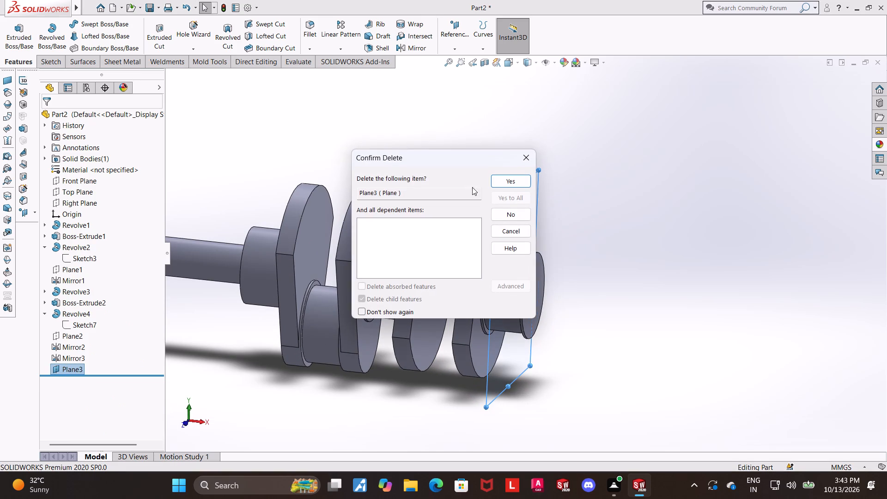
{"action": "left_click", "coordinate": [492, 185]}
Sketch on the end journal's outer face, converting the last flange's four outline edges: the top arc, both tapered sides and the bottom arc.
{"action": "middle_click_drag", "start_coordinate": [661, 240], "coordinate": [630, 235]}
{"action": "scroll", "coordinate": [632, 236], "scroll_direction": "up", "scroll_amount": 1}
{"action": "left_click", "coordinate": [501, 283]}
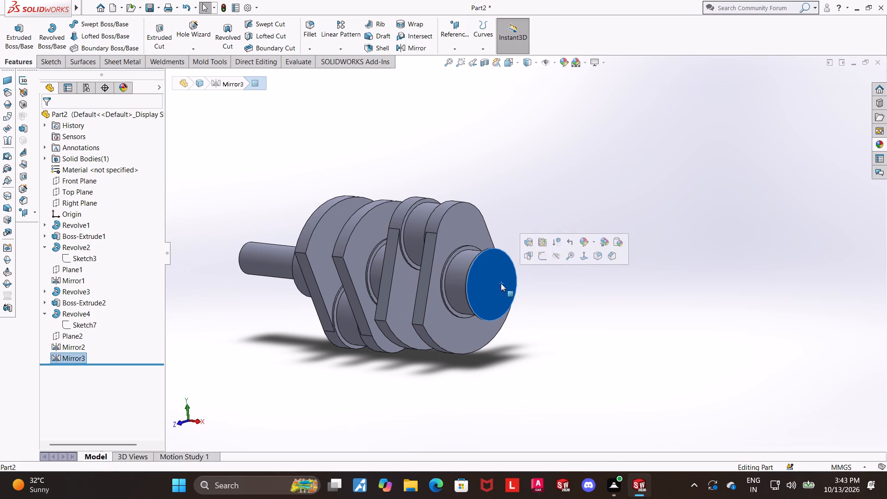
{"action": "left_click", "coordinate": [541, 256]}
{"action": "left_click", "coordinate": [89, 365]}
{"action": "left_click", "coordinate": [111, 353]}
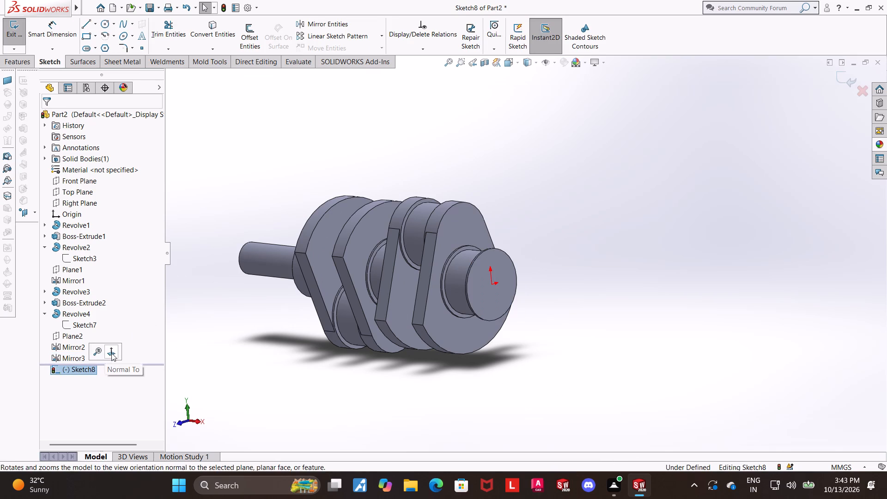
{"action": "scroll", "coordinate": [732, 237], "scroll_direction": "up", "scroll_amount": 2}
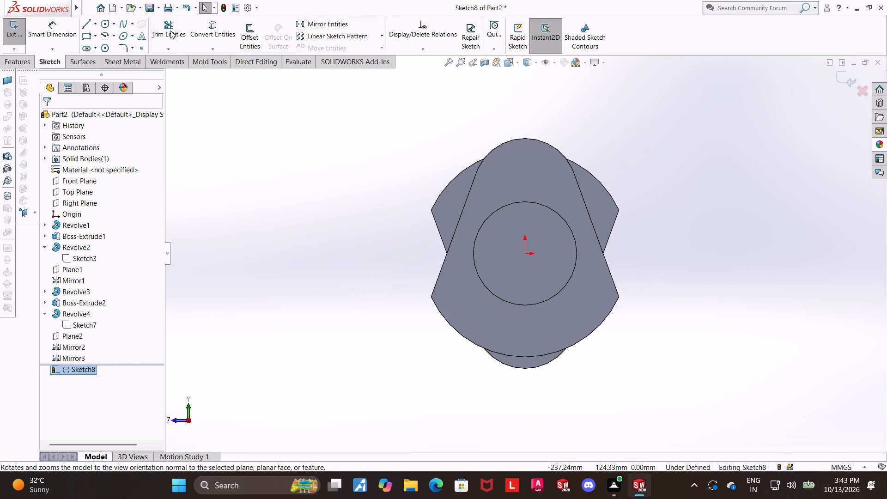
{"action": "left_click", "coordinate": [198, 29]}
{"action": "left_click", "coordinate": [544, 143]}
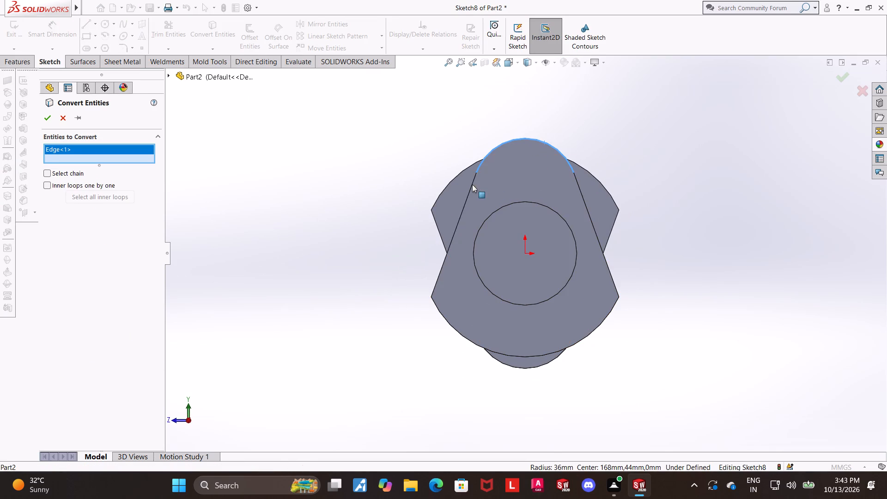
{"action": "left_click", "coordinate": [472, 184]}
{"action": "right_click", "coordinate": [80, 155]}
{"action": "left_click", "coordinate": [102, 174]}
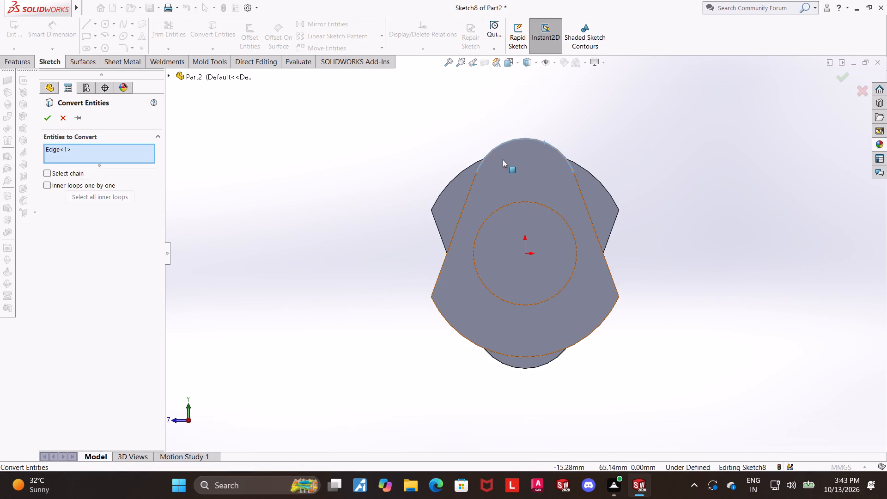
{"action": "left_click", "coordinate": [471, 189]}
{"action": "left_click", "coordinate": [460, 334]}
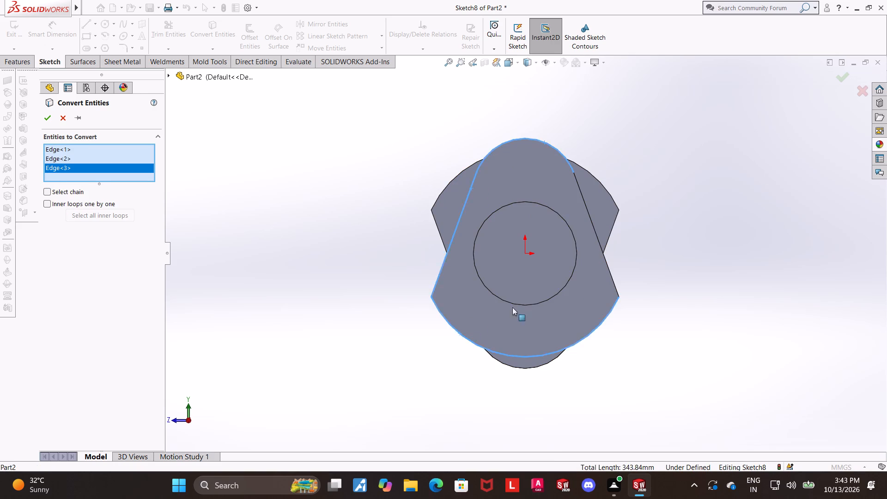
{"action": "left_click", "coordinate": [608, 267]}
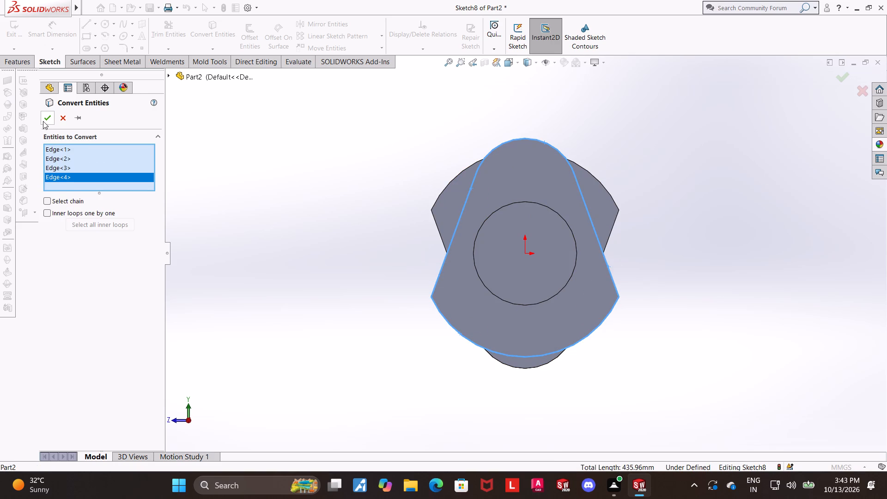
{"action": "left_click", "coordinate": [43, 120]}
Close the flange outline sketch and extrude it 15 mm blind outward from the end journal, merged with the body.
{"action": "middle_click_drag", "start_coordinate": [272, 181], "coordinate": [311, 203]}
{"action": "scroll", "coordinate": [363, 207], "scroll_direction": "up", "scroll_amount": 3}
{"action": "scroll", "coordinate": [745, 220], "scroll_direction": "down", "scroll_amount": 1}
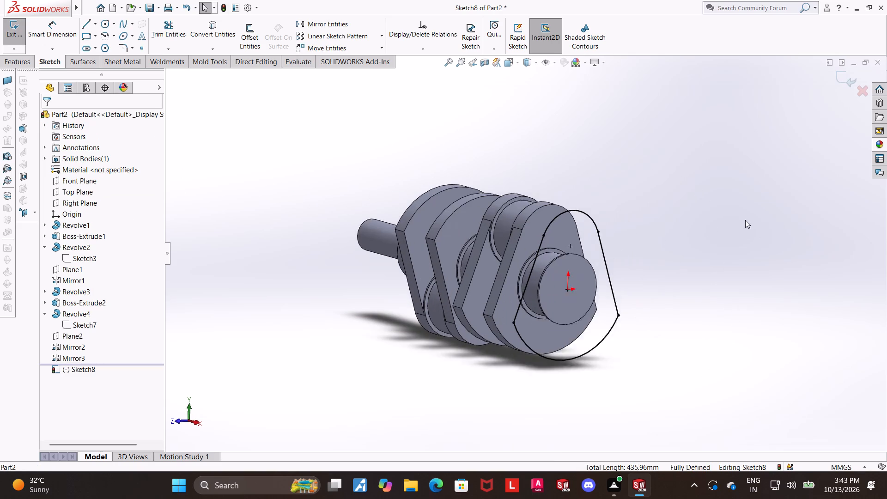
{"action": "scroll", "coordinate": [745, 220], "scroll_direction": "down", "scroll_amount": 1}
{"action": "middle_click_drag", "start_coordinate": [662, 215], "coordinate": [695, 230]}
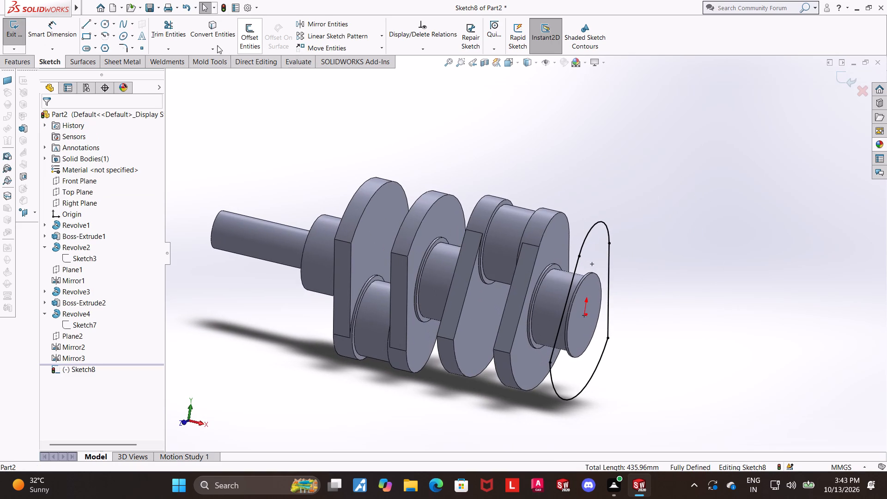
{"action": "left_click", "coordinate": [845, 82]}
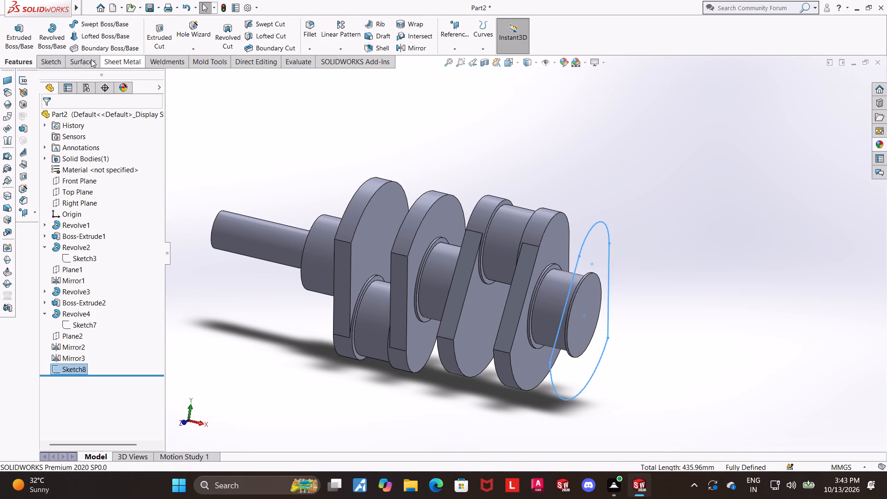
{"action": "left_click", "coordinate": [16, 41]}
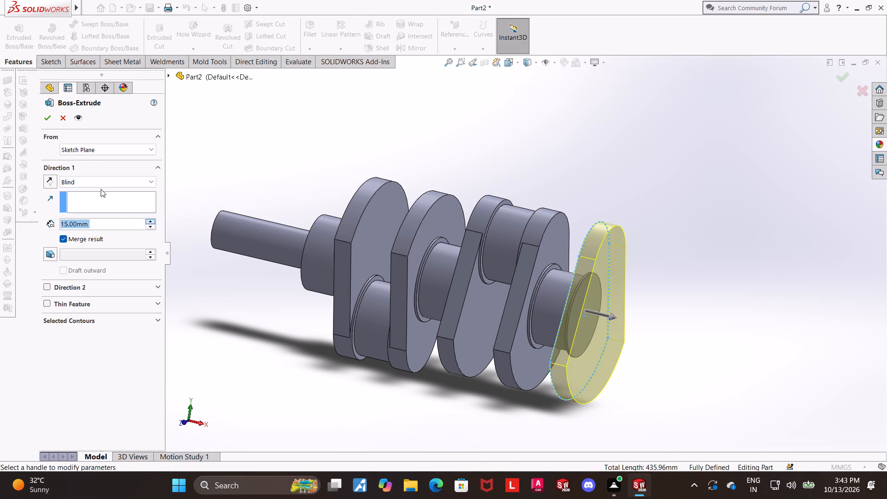
{"action": "left_click", "coordinate": [53, 119]}
{"action": "left_click", "coordinate": [809, 218]}
Examine the newly extruded end flange and its alignment with the other flanges from several angles.
{"action": "scroll", "coordinate": [741, 218], "scroll_direction": "up", "scroll_amount": 1}
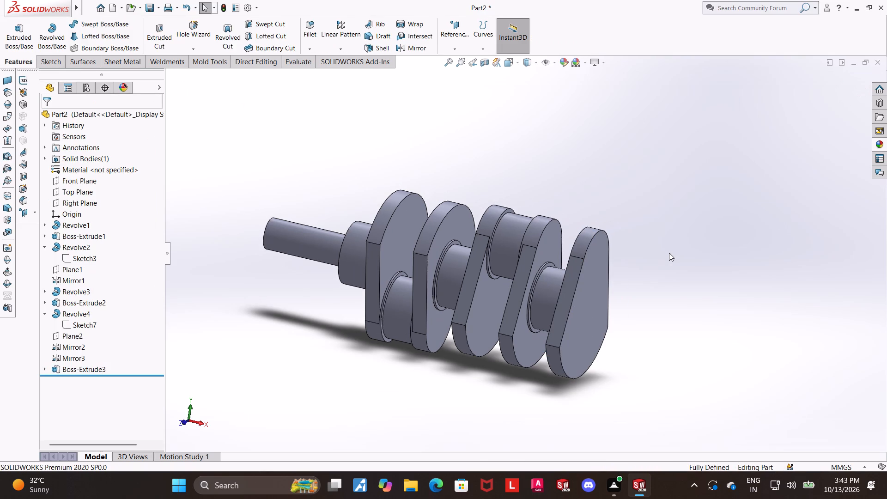
{"action": "scroll", "coordinate": [665, 259], "scroll_direction": "down", "scroll_amount": 1}
{"action": "middle_click_drag", "start_coordinate": [665, 261], "coordinate": [656, 250]}
{"action": "scroll", "coordinate": [674, 253], "scroll_direction": "up", "scroll_amount": 1}
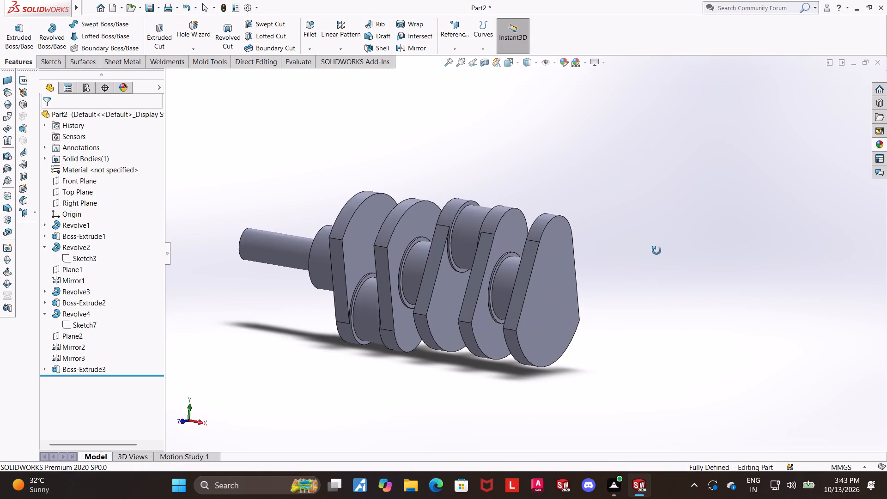
{"action": "middle_click_drag", "start_coordinate": [656, 250], "coordinate": [668, 256]}
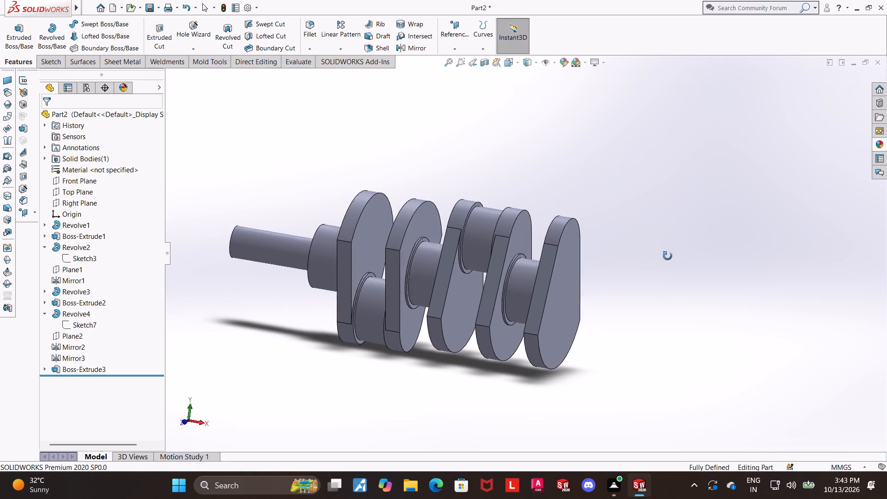
{"action": "middle_click_drag", "start_coordinate": [668, 256], "coordinate": [683, 246]}
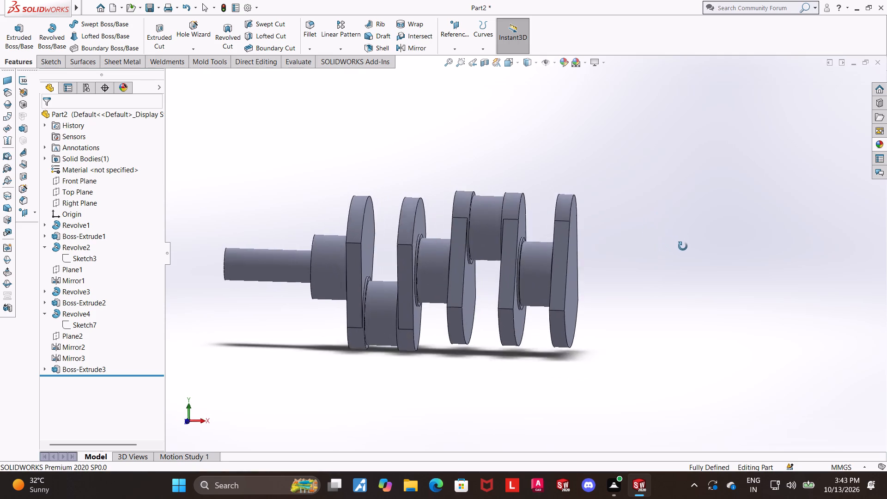
{"action": "middle_click_drag", "start_coordinate": [683, 246], "coordinate": [666, 246]}
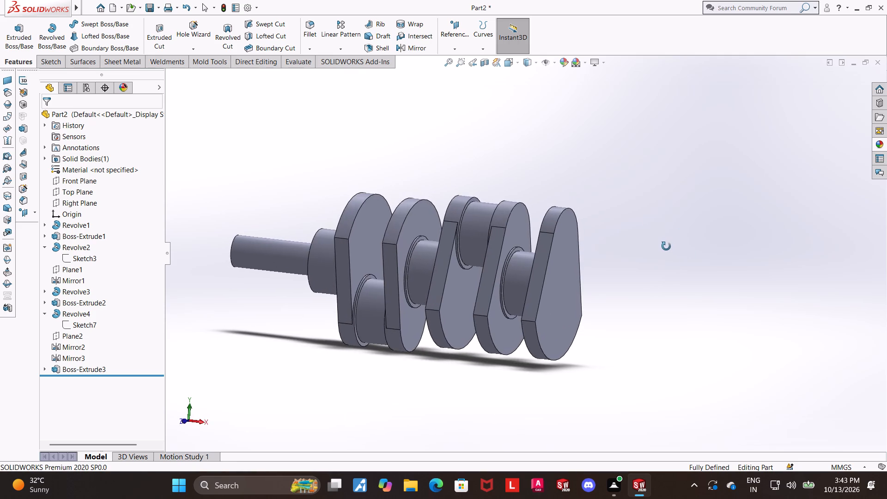
Create a reference plane offset 18 mm outward from the second-to-last flange's outer face, through the end journal.
{"action": "middle_click_drag", "start_coordinate": [666, 246], "coordinate": [674, 258]}
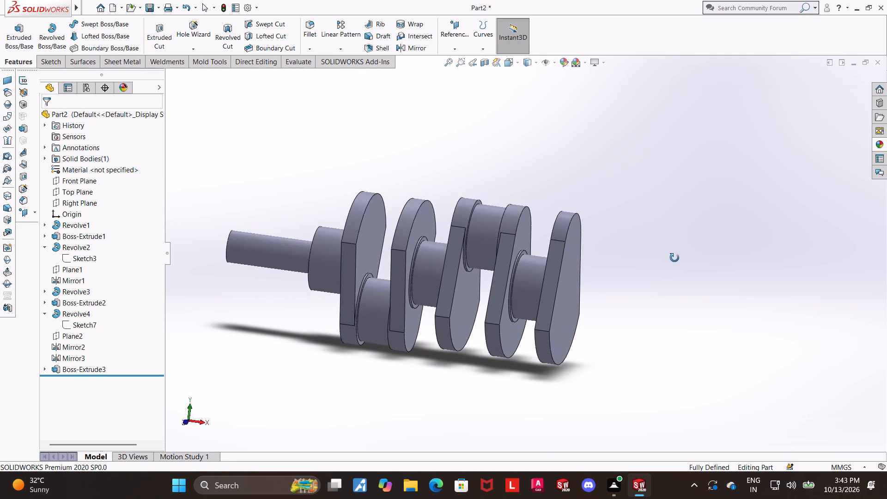
{"action": "middle_click_drag", "start_coordinate": [674, 258], "coordinate": [638, 256]}
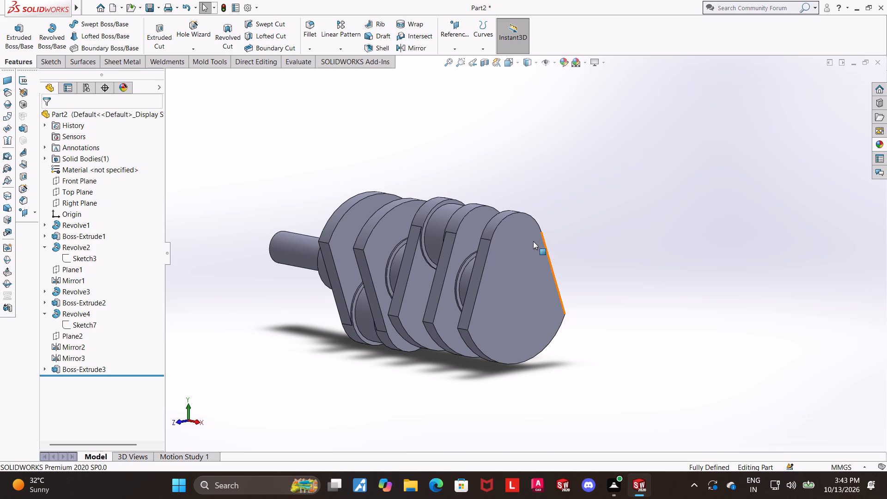
{"action": "left_click", "coordinate": [533, 241]}
{"action": "left_click", "coordinate": [691, 271]}
{"action": "middle_click_drag", "start_coordinate": [608, 251], "coordinate": [635, 262]}
{"action": "scroll", "coordinate": [632, 236], "scroll_direction": "down", "scroll_amount": 2}
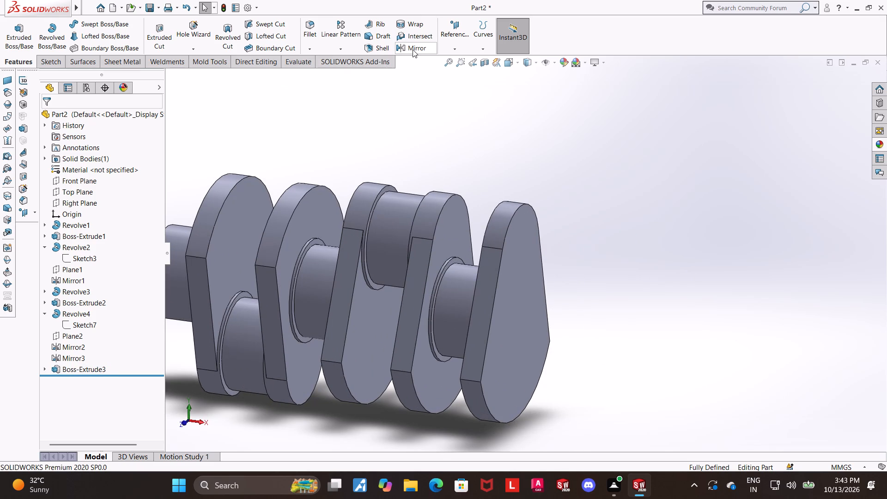
{"action": "left_click", "coordinate": [445, 49]}
{"action": "left_click", "coordinate": [450, 61]}
{"action": "scroll", "coordinate": [488, 155], "scroll_direction": "up", "scroll_amount": 2}
{"action": "left_click", "coordinate": [482, 233]}
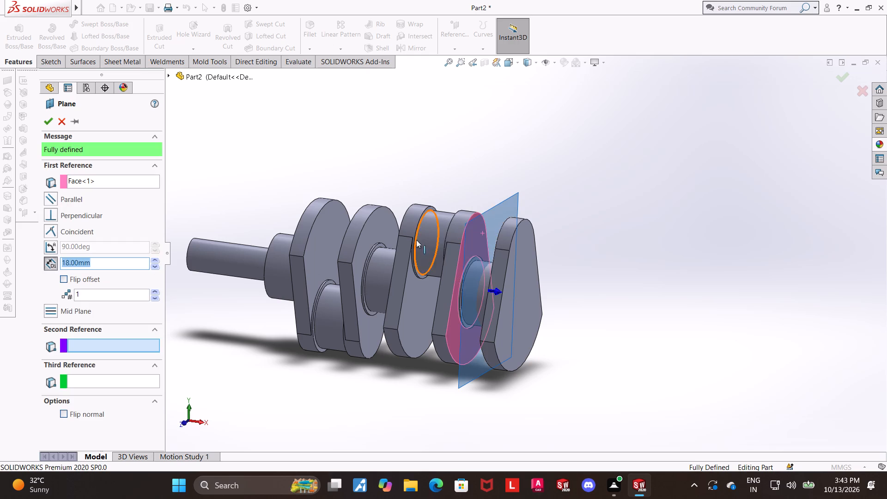
{"action": "left_click", "coordinate": [43, 121]}
{"action": "left_click", "coordinate": [615, 154]}
Mirror the upper crank pin Revolve4 about Plane4 to add a pin on the end flange's outer side.
{"action": "middle_click_drag", "start_coordinate": [539, 172], "coordinate": [545, 172]}
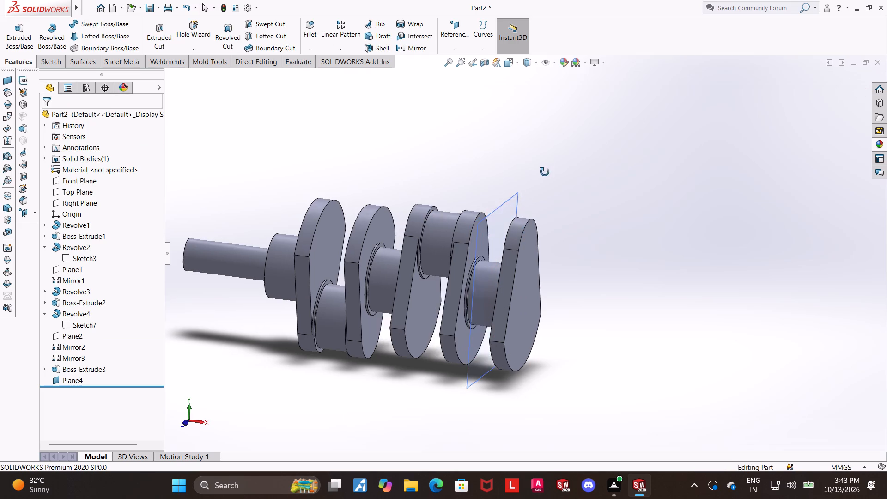
{"action": "middle_click_drag", "start_coordinate": [545, 172], "coordinate": [549, 177]}
{"action": "left_click", "coordinate": [413, 49]}
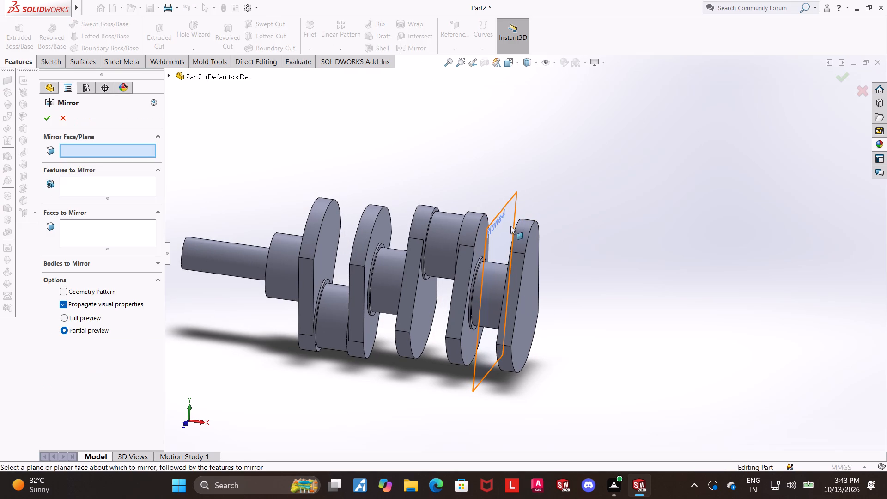
{"action": "left_click", "coordinate": [498, 236]}
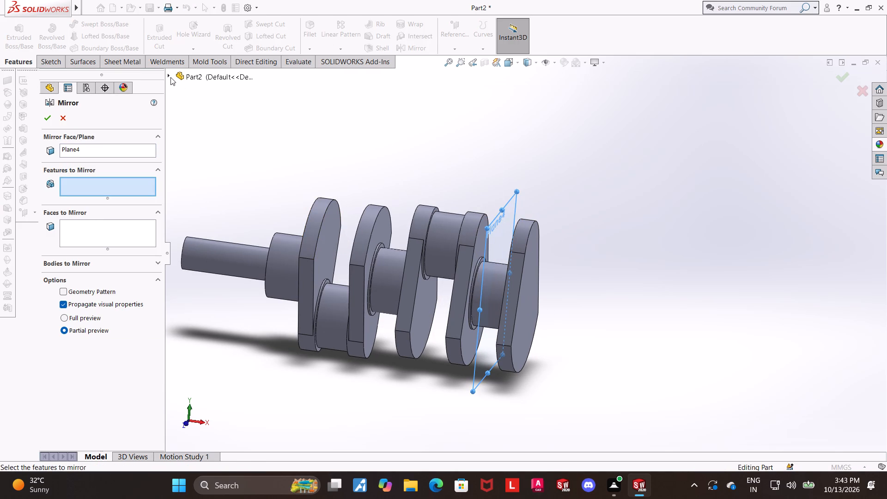
{"action": "left_click", "coordinate": [170, 77]}
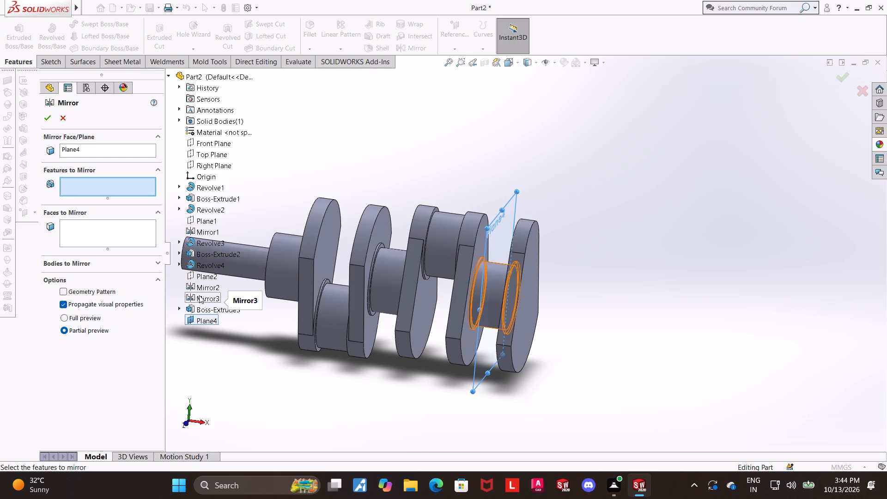
{"action": "left_click", "coordinate": [198, 266]}
{"action": "left_click", "coordinate": [52, 118]}
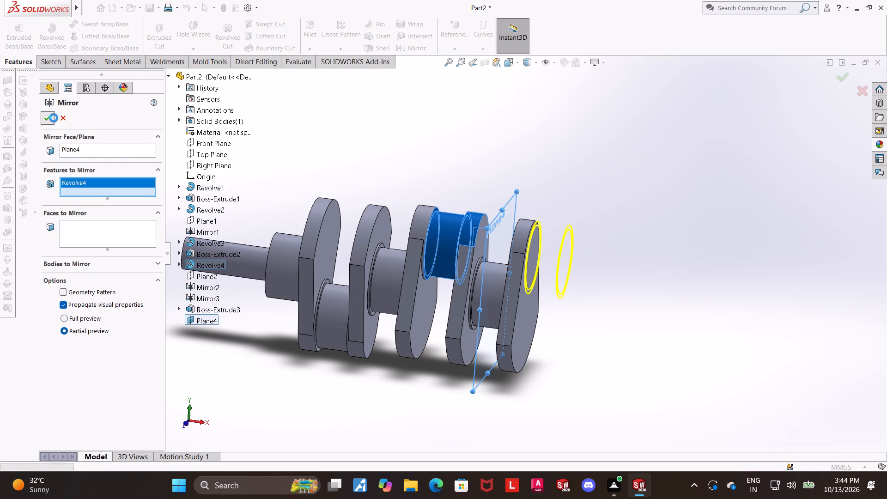
{"action": "left_click", "coordinate": [712, 187]}
{"action": "middle_click_drag", "start_coordinate": [701, 194], "coordinate": [684, 206]}
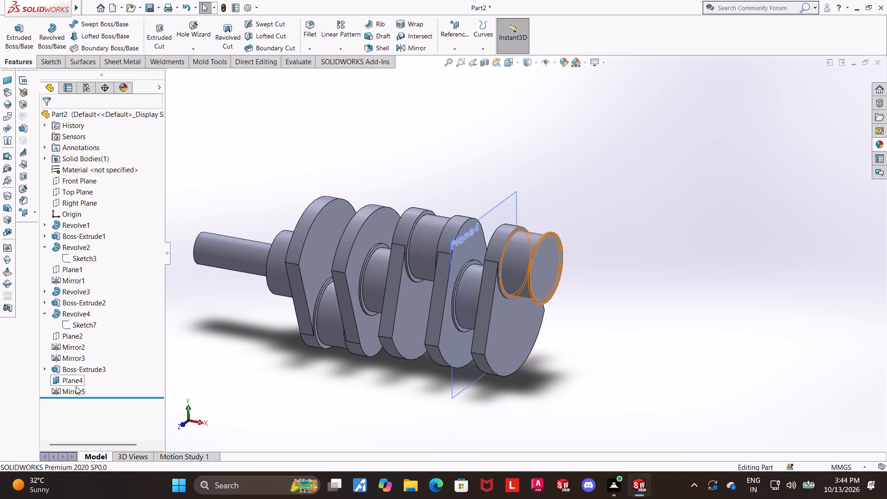
Hide the reference plane Plane4.
{"action": "left_click", "coordinate": [76, 381]}
{"action": "left_click", "coordinate": [96, 365]}
{"action": "left_click", "coordinate": [642, 328]}
Create a reference plane offset 18 mm outward from the end flange's outer face, through the new end pin.
{"action": "middle_click_drag", "start_coordinate": [638, 322], "coordinate": [631, 319]}
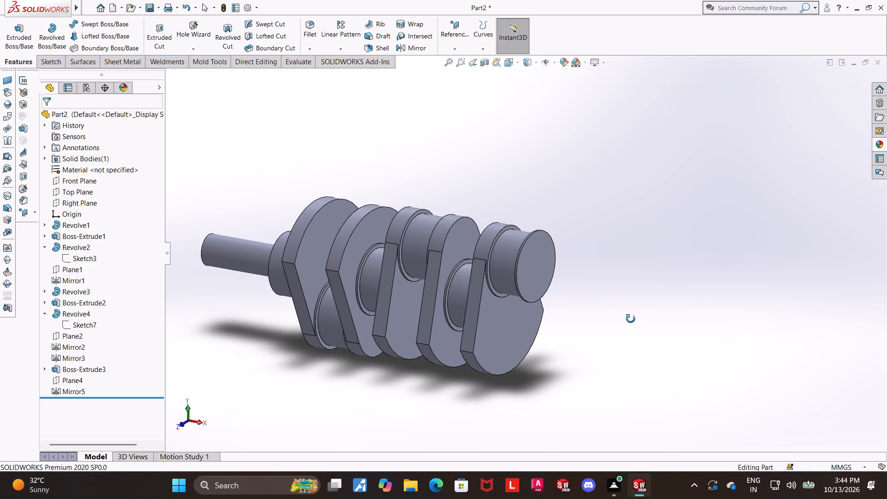
{"action": "middle_click_drag", "start_coordinate": [631, 319], "coordinate": [628, 317]}
{"action": "left_click", "coordinate": [535, 268]}
{"action": "left_click", "coordinate": [672, 298]}
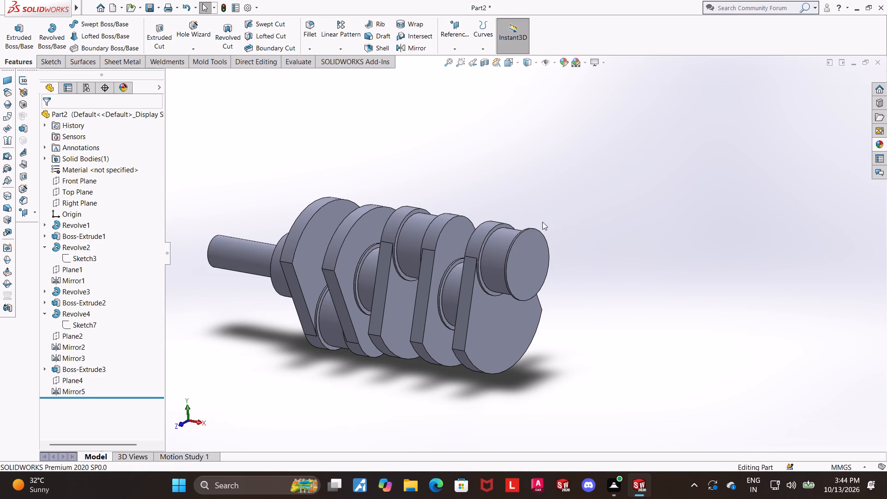
{"action": "left_click", "coordinate": [462, 32]}
{"action": "left_click", "coordinate": [457, 56]}
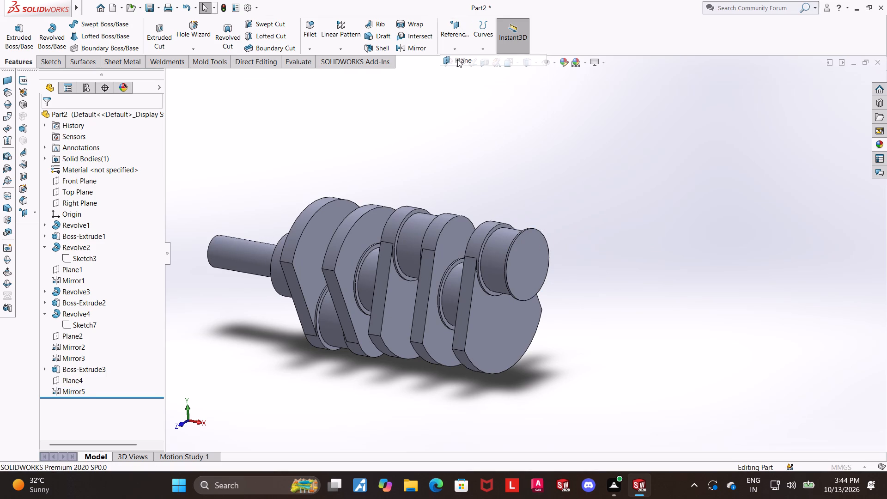
{"action": "left_click", "coordinate": [491, 317]}
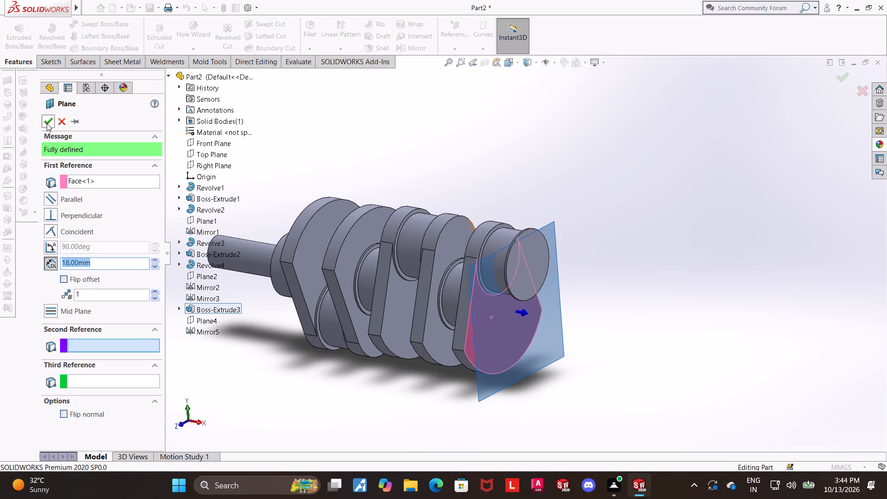
{"action": "left_click", "coordinate": [47, 123]}
{"action": "left_click", "coordinate": [557, 117]}
Mirror the end flange Boss-Extrude3 about Plane5 to the outer end of the new pin.
{"action": "middle_click_drag", "start_coordinate": [328, 109], "coordinate": [342, 108]}
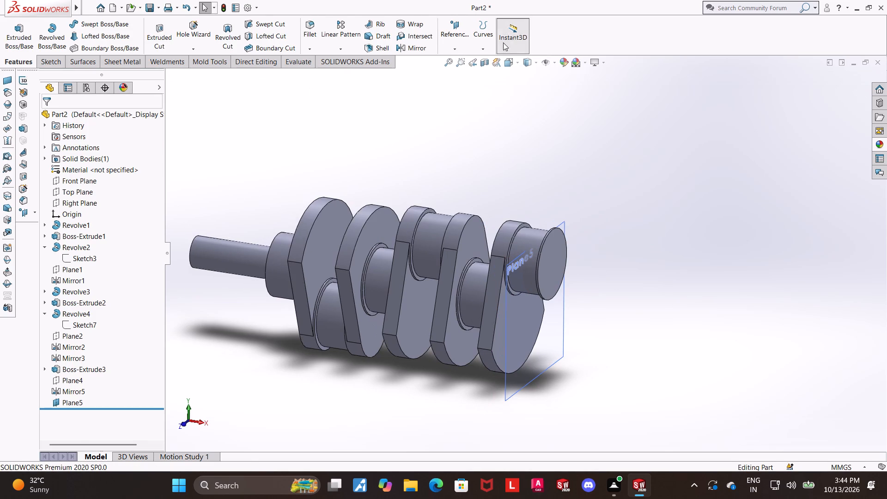
{"action": "left_click", "coordinate": [407, 46]}
{"action": "left_click", "coordinate": [555, 336]}
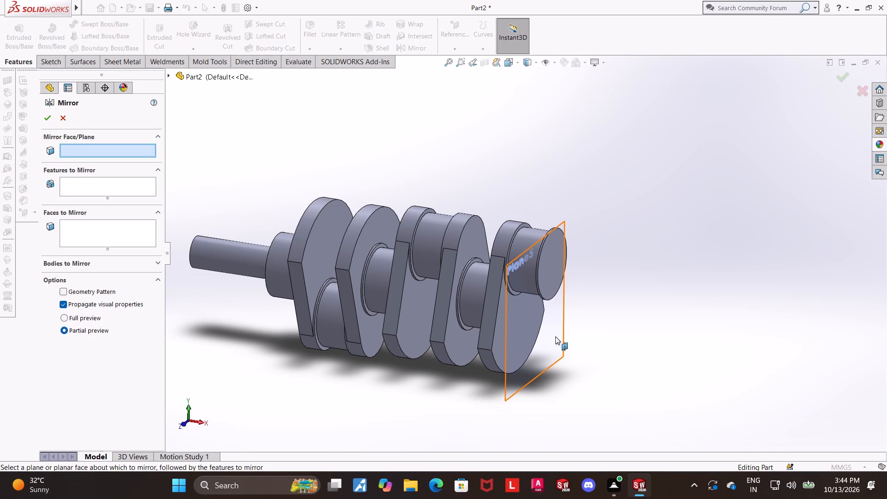
{"action": "left_click", "coordinate": [169, 75]}
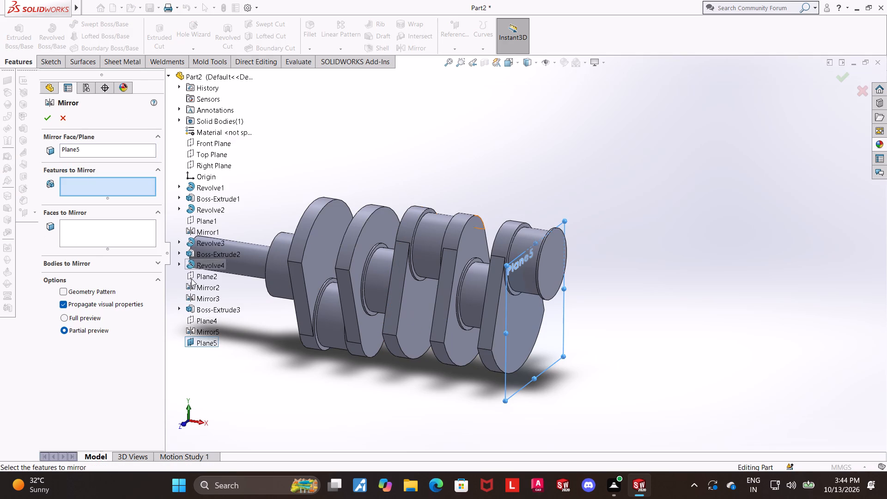
{"action": "left_click", "coordinate": [196, 311]}
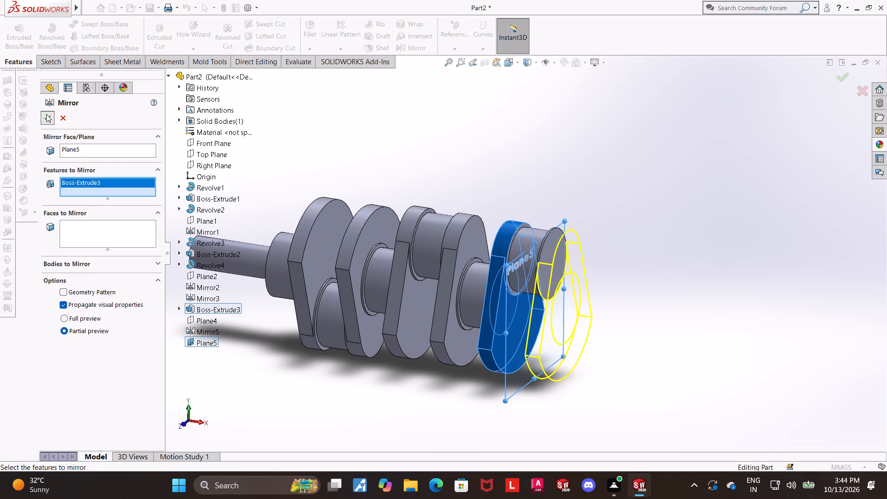
{"action": "left_click", "coordinate": [46, 114]}
{"action": "left_click", "coordinate": [581, 203]}
Examine the mirrored end flange and the crankshaft's pin and journal arrangement from several angles.
{"action": "middle_click_drag", "start_coordinate": [618, 244], "coordinate": [645, 219]}
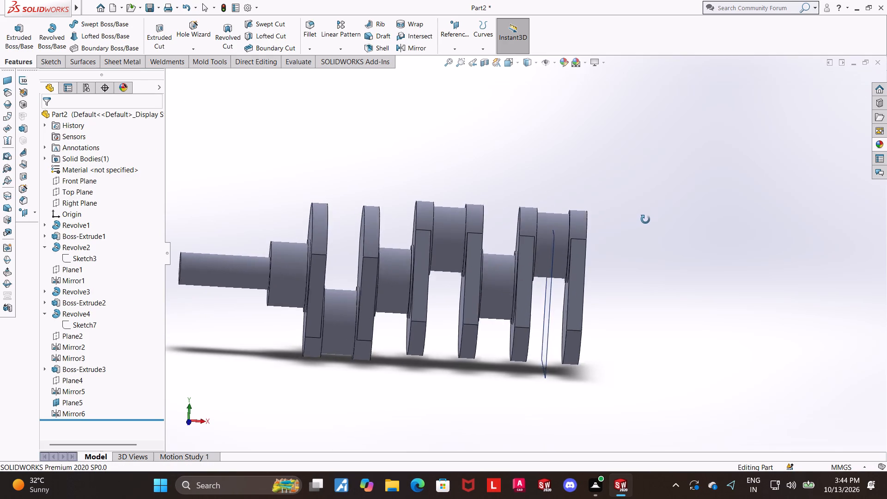
{"action": "middle_click_drag", "start_coordinate": [645, 219], "coordinate": [650, 243]}
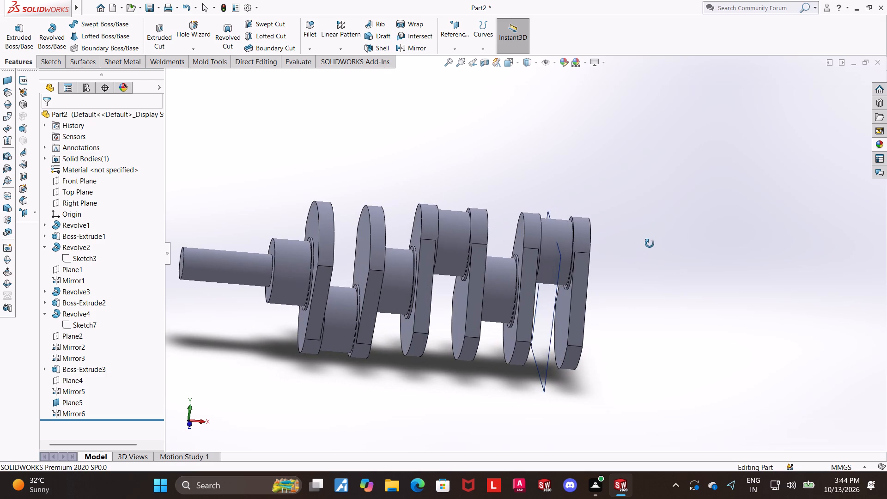
{"action": "middle_click_drag", "start_coordinate": [650, 243], "coordinate": [644, 244]}
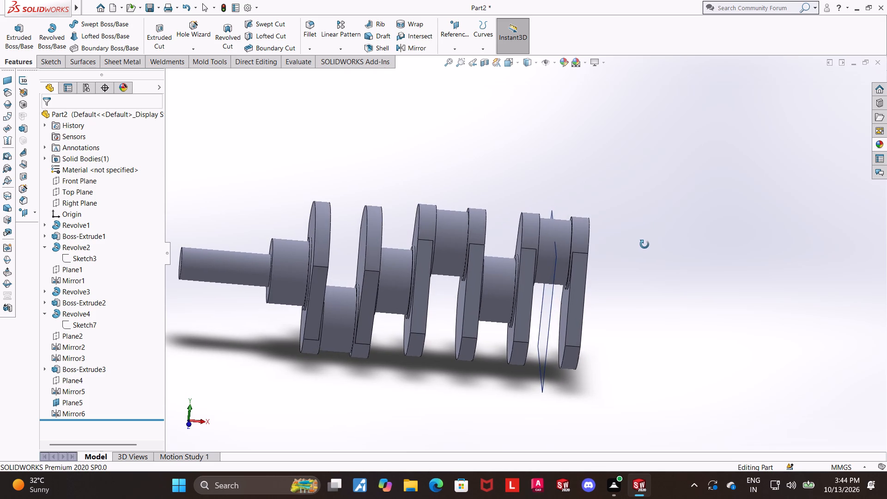
{"action": "middle_click_drag", "start_coordinate": [644, 244], "coordinate": [614, 228]}
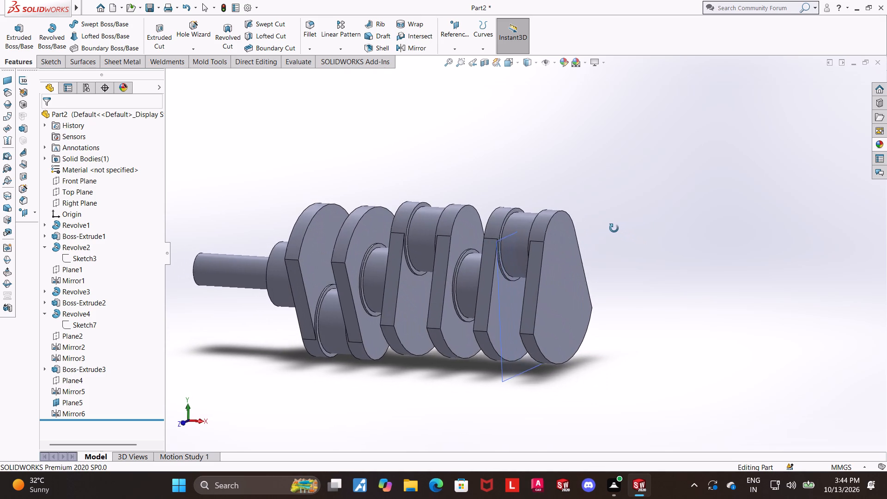
{"action": "middle_click_drag", "start_coordinate": [614, 228], "coordinate": [621, 235]}
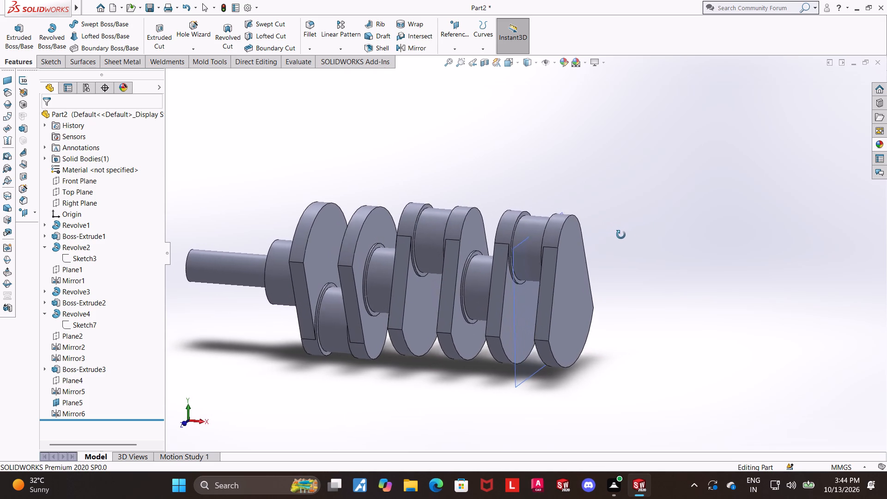
{"action": "middle_click_drag", "start_coordinate": [621, 235], "coordinate": [619, 233]}
{"action": "scroll", "coordinate": [699, 292], "scroll_direction": "up", "scroll_amount": 1}
{"action": "middle_click_drag", "start_coordinate": [699, 292], "coordinate": [709, 292]}
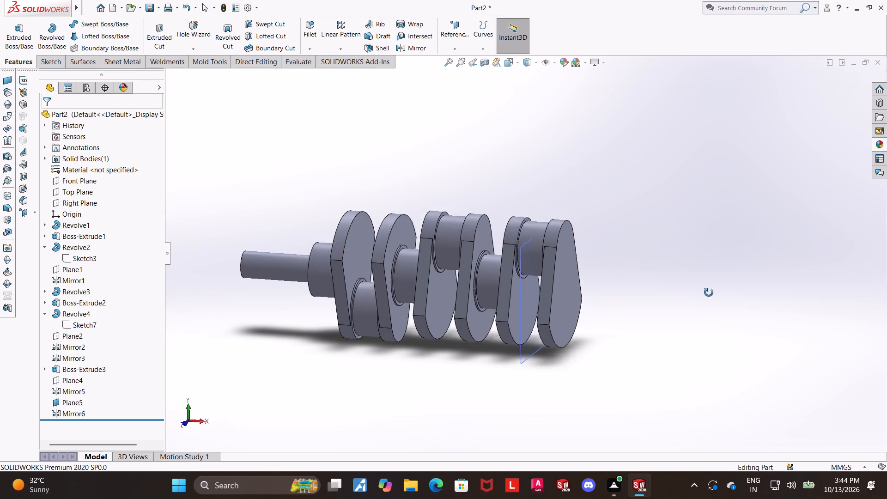
{"action": "middle_click_drag", "start_coordinate": [709, 292], "coordinate": [722, 295]}
{"action": "middle_click_drag", "start_coordinate": [620, 306], "coordinate": [606, 305]}
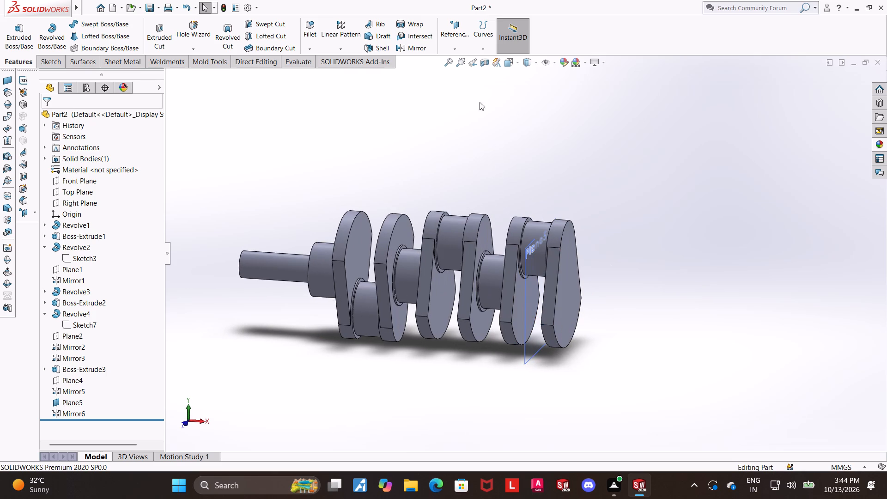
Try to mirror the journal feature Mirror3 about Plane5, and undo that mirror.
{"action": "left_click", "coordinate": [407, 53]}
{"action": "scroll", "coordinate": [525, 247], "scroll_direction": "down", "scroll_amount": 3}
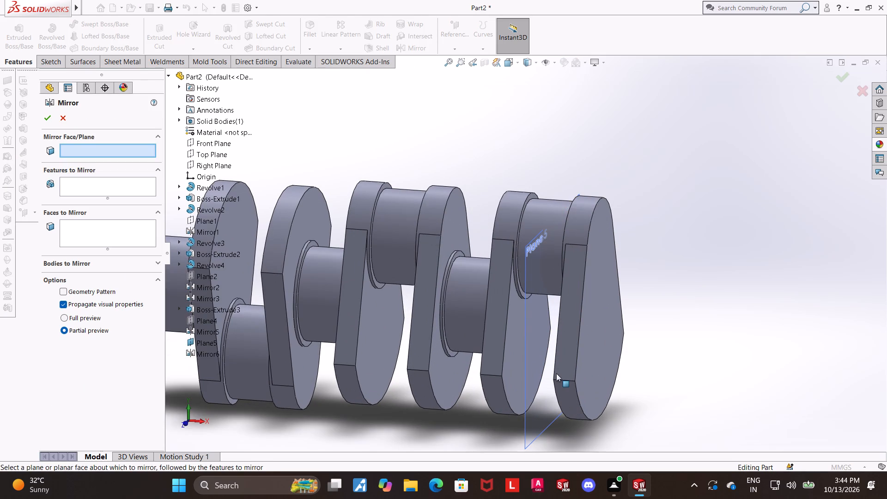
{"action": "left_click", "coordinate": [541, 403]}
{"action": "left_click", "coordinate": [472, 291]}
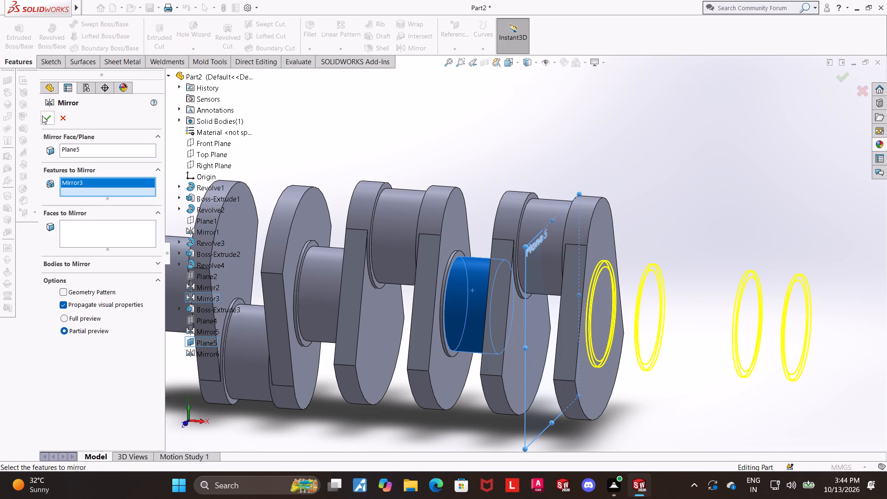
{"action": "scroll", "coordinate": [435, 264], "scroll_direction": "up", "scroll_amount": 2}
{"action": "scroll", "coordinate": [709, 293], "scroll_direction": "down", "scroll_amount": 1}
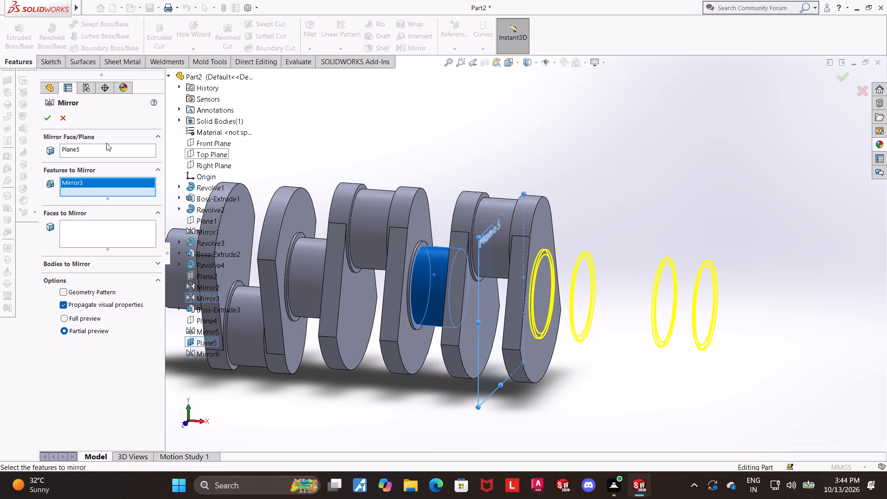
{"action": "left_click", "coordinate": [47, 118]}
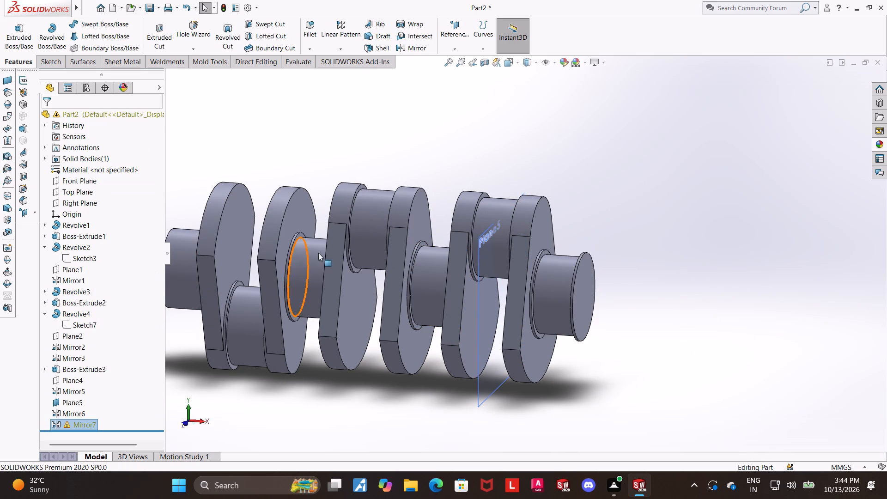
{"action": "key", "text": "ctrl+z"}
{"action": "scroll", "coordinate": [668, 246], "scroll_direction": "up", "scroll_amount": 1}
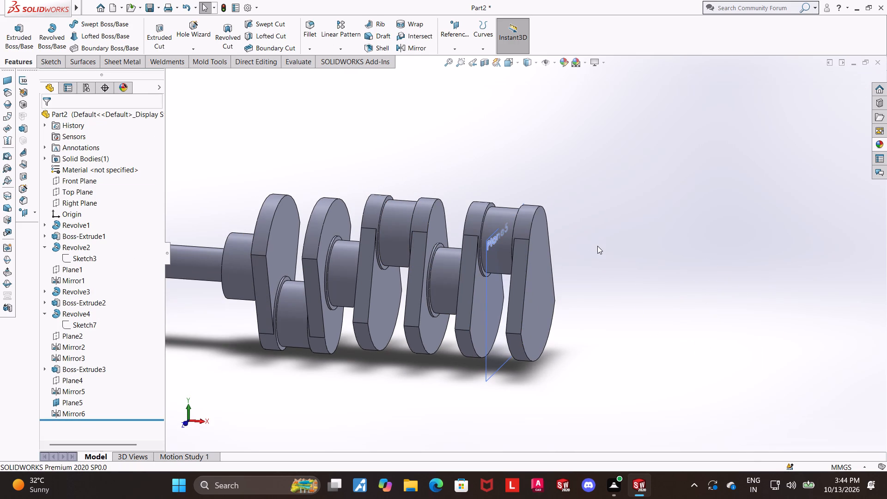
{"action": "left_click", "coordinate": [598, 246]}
Start a new sketch on the Front Plane for a profile at the crankshaft's outer end flange.
{"action": "scroll", "coordinate": [613, 241], "scroll_direction": "down", "scroll_amount": 2}
{"action": "scroll", "coordinate": [581, 260], "scroll_direction": "up", "scroll_amount": 1}
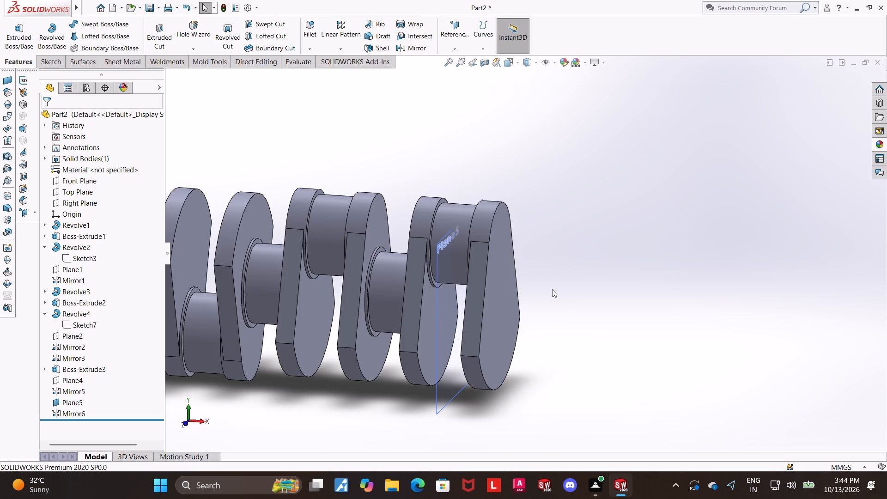
{"action": "middle_click_drag", "start_coordinate": [553, 289], "coordinate": [565, 274]}
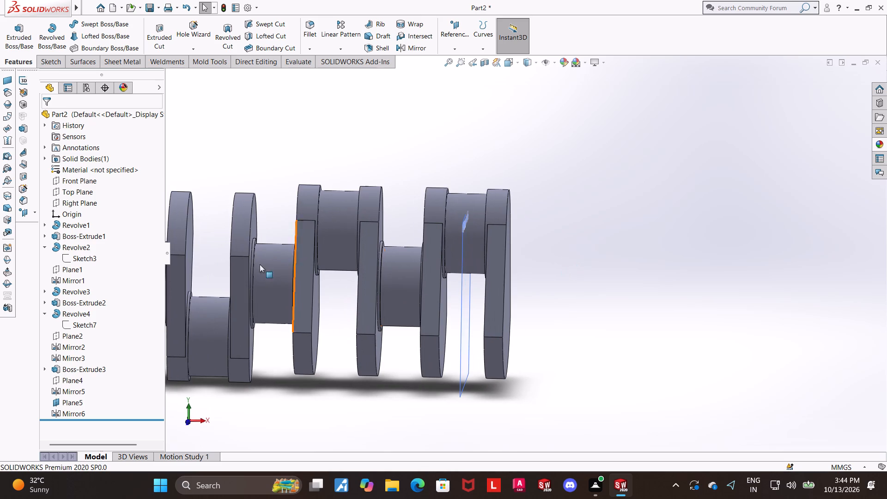
{"action": "left_click", "coordinate": [83, 182]}
{"action": "left_click", "coordinate": [89, 171]}
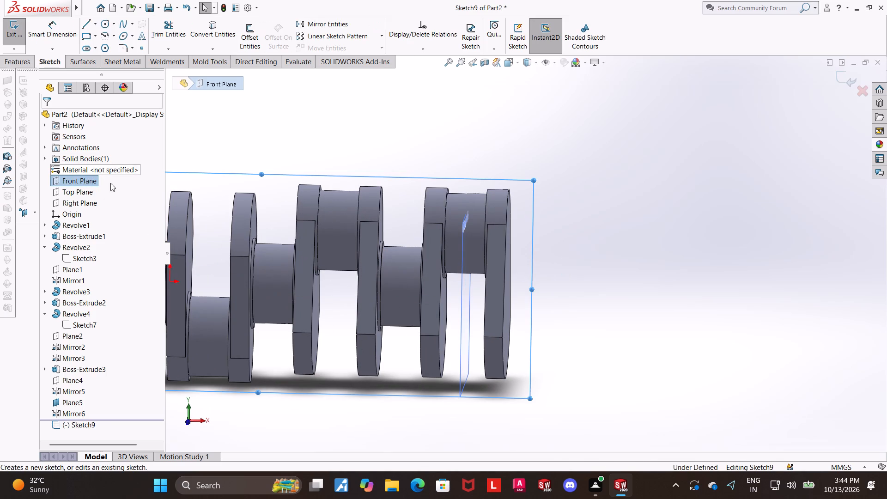
{"action": "scroll", "coordinate": [607, 295], "scroll_direction": "up", "scroll_amount": 3}
{"action": "left_click", "coordinate": [583, 312]}
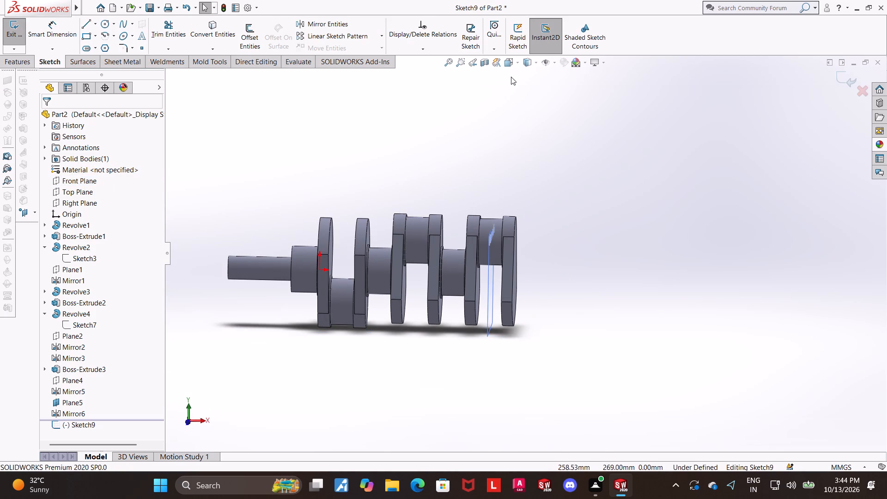
{"action": "left_click", "coordinate": [506, 59]}
{"action": "left_click", "coordinate": [448, 276]}
{"action": "scroll", "coordinate": [718, 285], "scroll_direction": "up", "scroll_amount": 2}
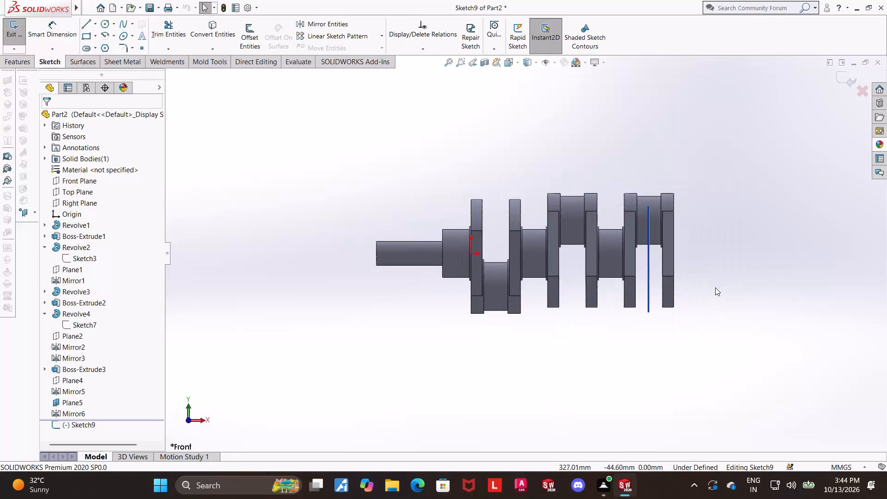
{"action": "scroll", "coordinate": [704, 224], "scroll_direction": "up", "scroll_amount": 3}
{"action": "scroll", "coordinate": [703, 224], "scroll_direction": "down", "scroll_amount": 3}
{"action": "scroll", "coordinate": [601, 235], "scroll_direction": "down", "scroll_amount": 2}
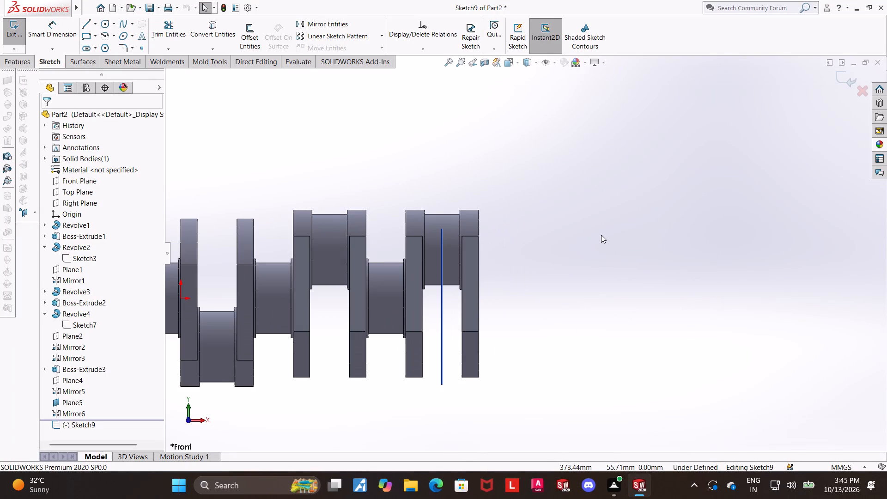
{"action": "scroll", "coordinate": [601, 235], "scroll_direction": "up", "scroll_amount": 1}
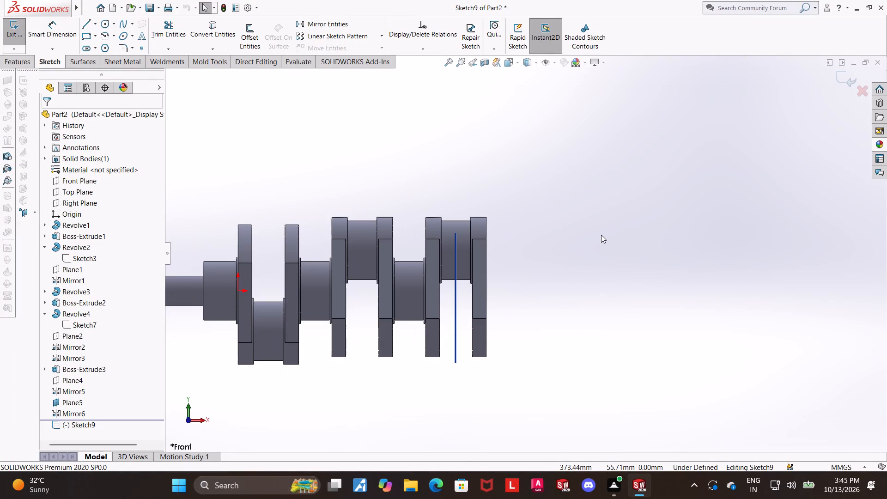
{"action": "scroll", "coordinate": [601, 235], "scroll_direction": "up", "scroll_amount": 5}
{"action": "scroll", "coordinate": [539, 247], "scroll_direction": "down", "scroll_amount": 7}
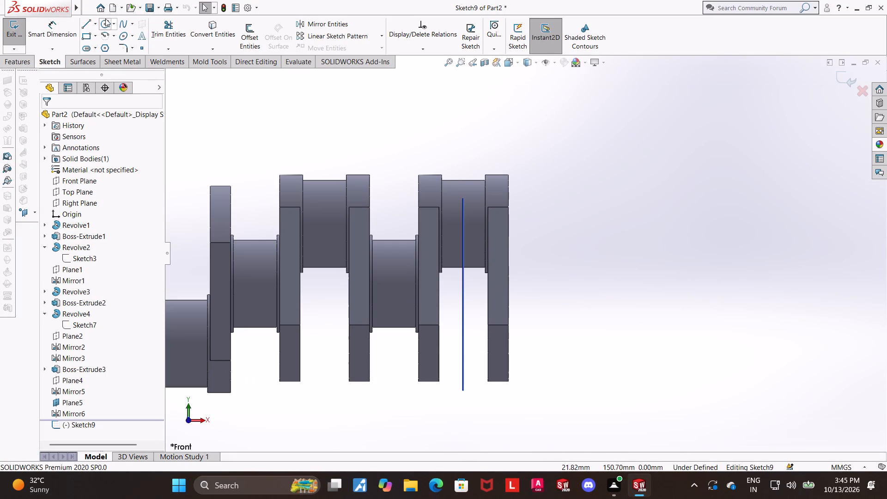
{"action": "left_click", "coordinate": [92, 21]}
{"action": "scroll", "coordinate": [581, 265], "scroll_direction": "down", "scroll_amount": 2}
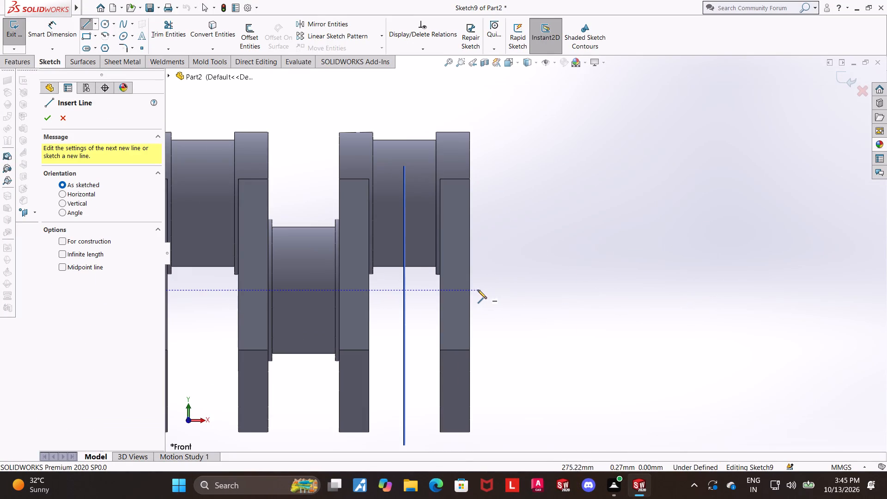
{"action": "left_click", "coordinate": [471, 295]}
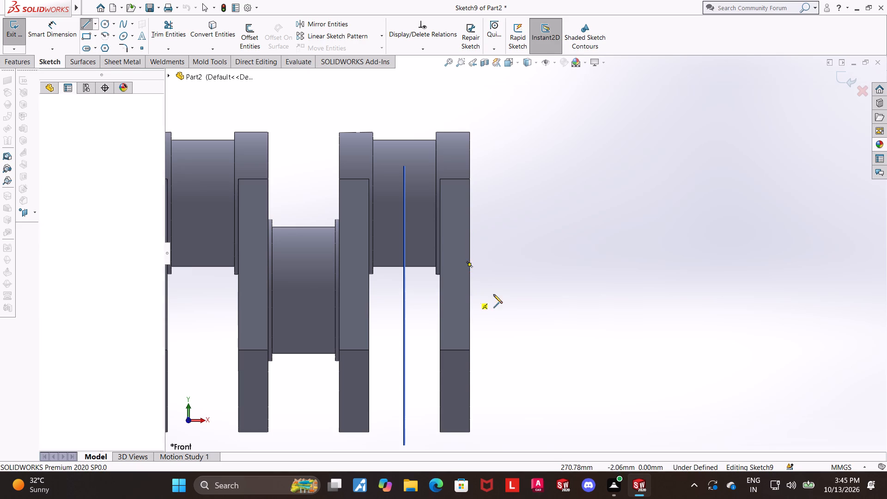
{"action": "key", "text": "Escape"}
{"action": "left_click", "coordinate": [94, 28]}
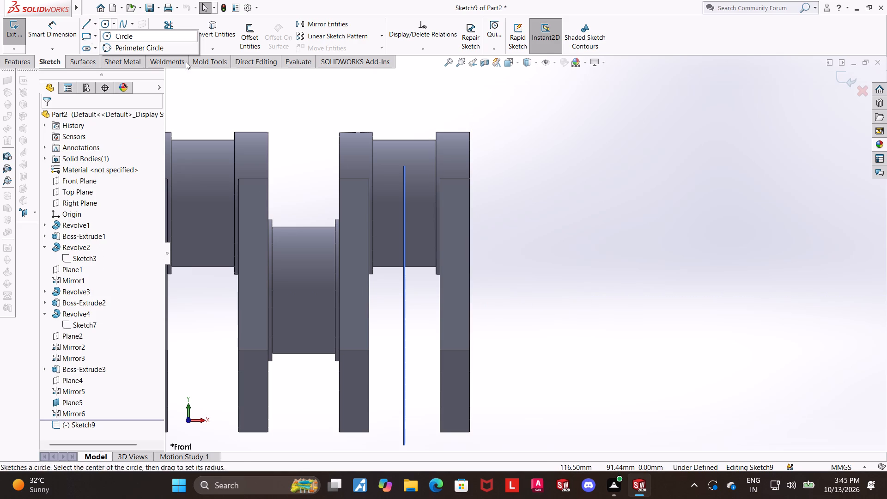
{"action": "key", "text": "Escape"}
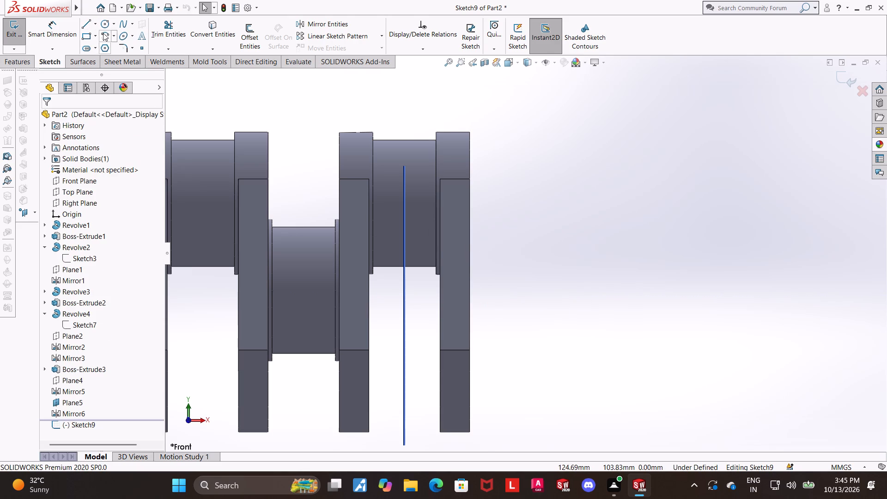
Sketch a closed line profile against the end flange's outer face, with a raised lip at each end, the inner about 6 mm wide.
{"action": "left_click", "coordinate": [89, 21]}
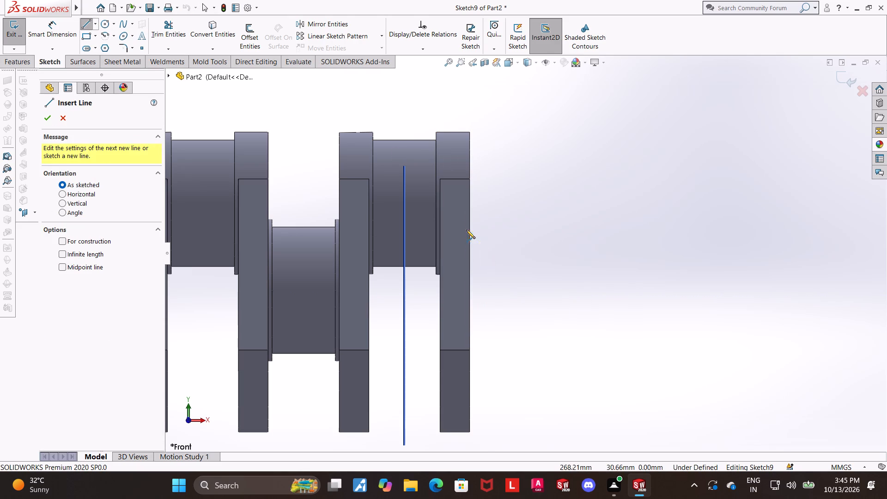
{"action": "left_click", "coordinate": [470, 228]}
{"action": "left_click", "coordinate": [482, 230]}
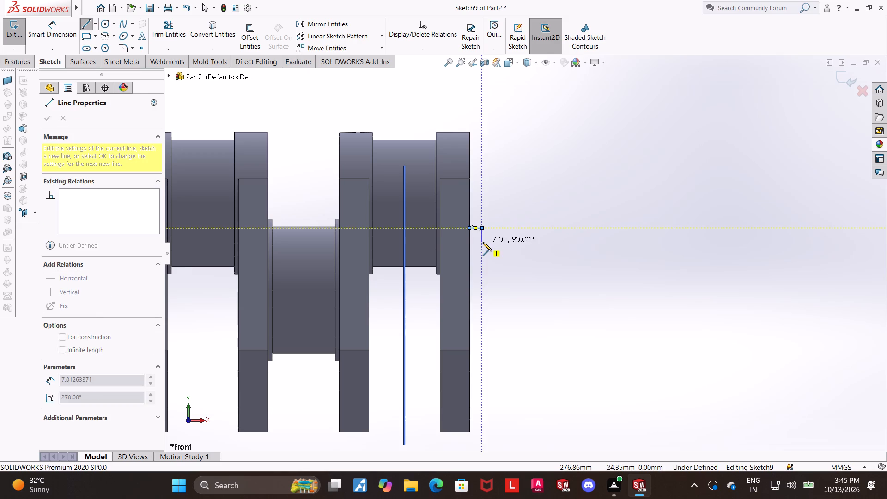
{"action": "left_click", "coordinate": [483, 242]}
{"action": "left_click", "coordinate": [579, 243]}
{"action": "left_click", "coordinate": [582, 233]}
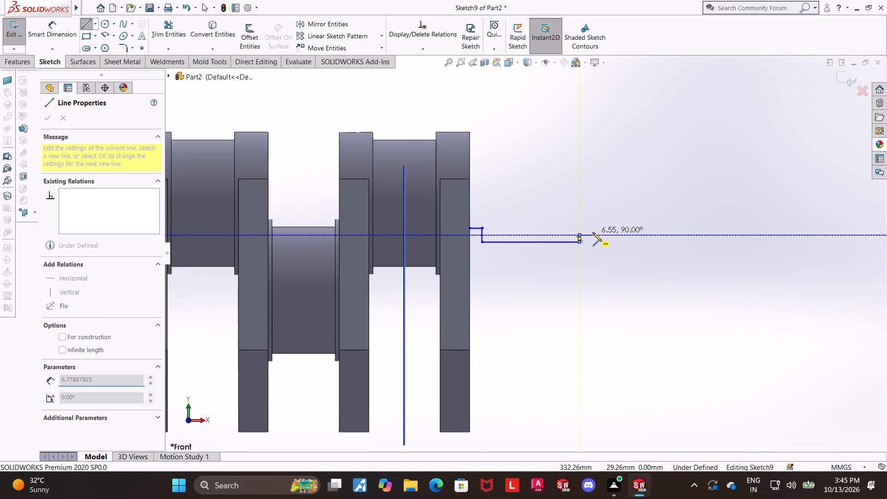
{"action": "left_click", "coordinate": [588, 233]}
{"action": "left_click", "coordinate": [588, 336]}
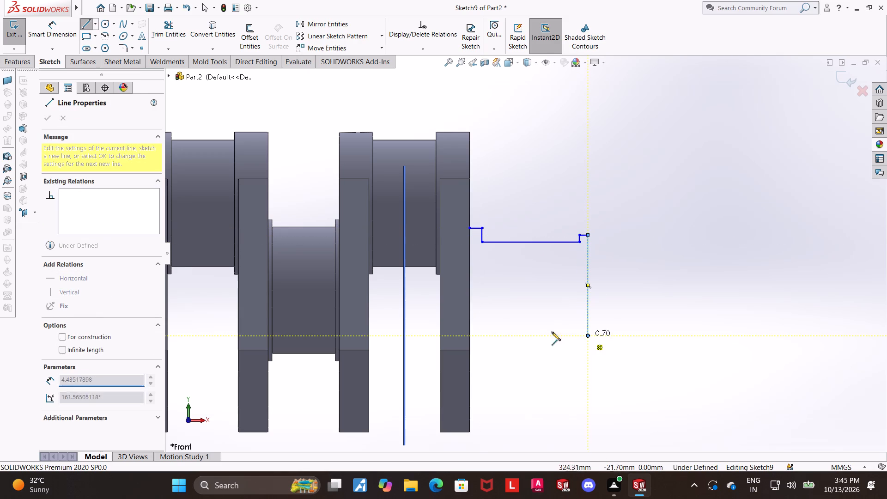
{"action": "left_click", "coordinate": [470, 335]}
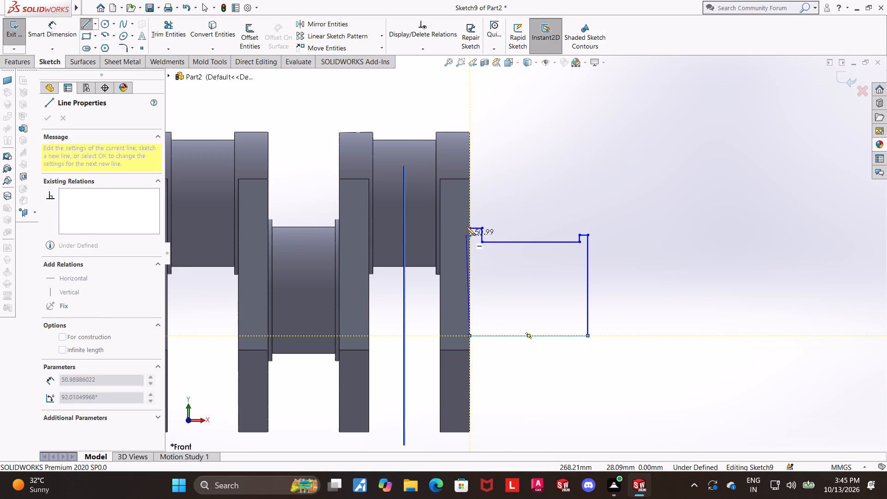
{"action": "left_click", "coordinate": [470, 229]}
{"action": "key", "text": "Escape"}
{"action": "key", "text": "Escape"}
{"action": "key", "text": "Escape"}
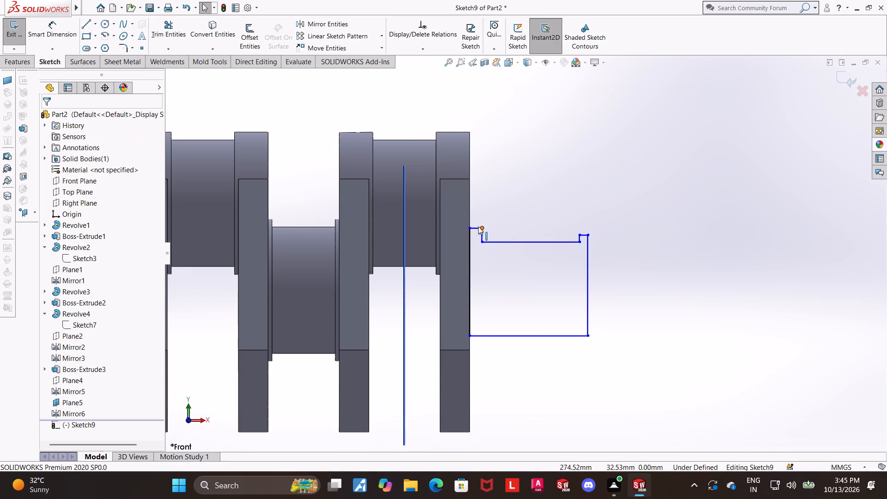
Check the length of the profile's inner lip line and the collar width on the existing journal Mirror3.
{"action": "left_click", "coordinate": [478, 226]}
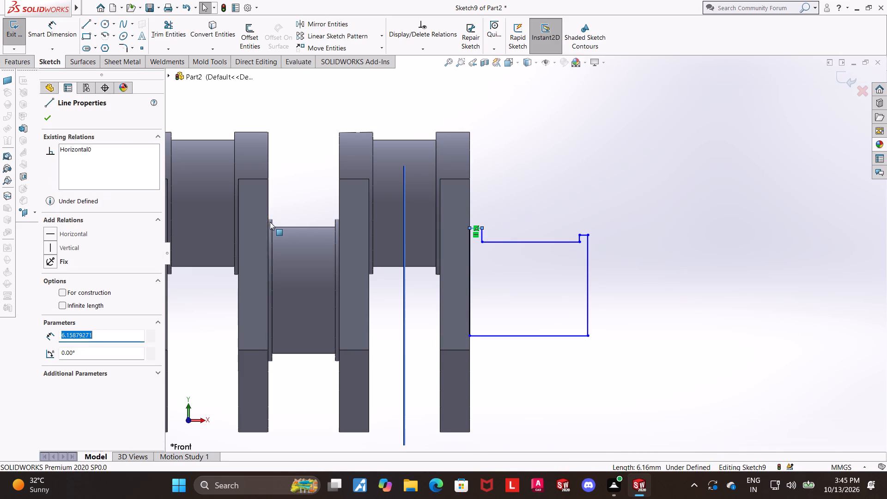
{"action": "scroll", "coordinate": [271, 224], "scroll_direction": "up", "scroll_amount": 1, "text": "ctrl"}
{"action": "scroll", "coordinate": [272, 225], "scroll_direction": "down", "scroll_amount": 2, "text": "ctrl"}
{"action": "scroll", "coordinate": [379, 232], "scroll_direction": "down", "scroll_amount": 4, "text": "ctrl"}
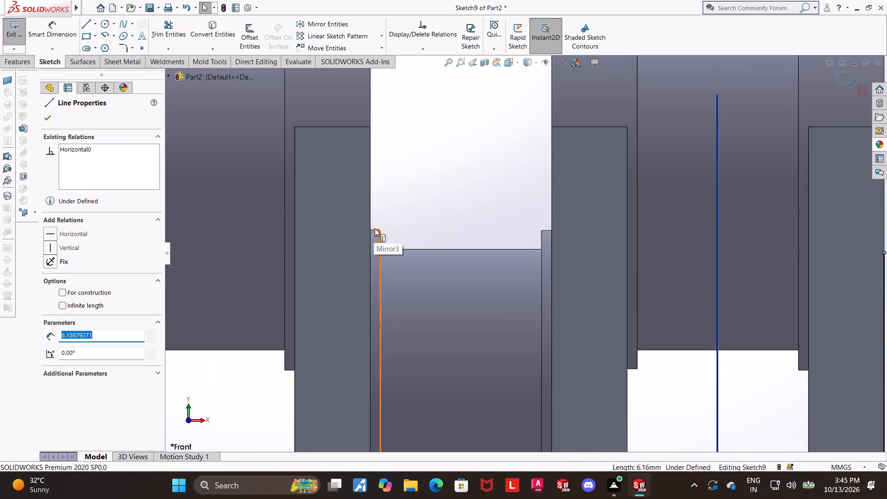
{"action": "left_click", "coordinate": [375, 228]}
{"action": "scroll", "coordinate": [384, 238], "scroll_direction": "up", "scroll_amount": 6}
{"action": "scroll", "coordinate": [561, 259], "scroll_direction": "up", "scroll_amount": 2}
{"action": "key", "text": "Escape"}
{"action": "scroll", "coordinate": [655, 248], "scroll_direction": "down", "scroll_amount": 2}
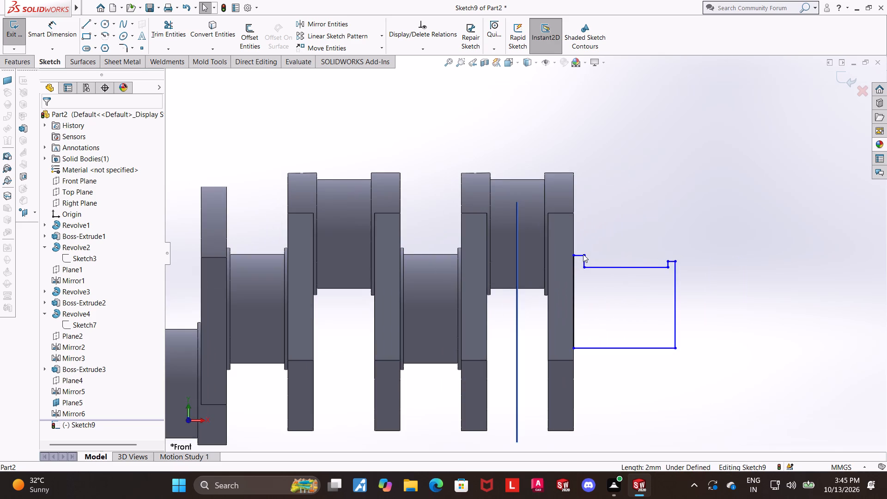
{"action": "scroll", "coordinate": [603, 254], "scroll_direction": "up", "scroll_amount": 3}
{"action": "key", "text": "Escape"}
{"action": "scroll", "coordinate": [579, 253], "scroll_direction": "down", "scroll_amount": 4}
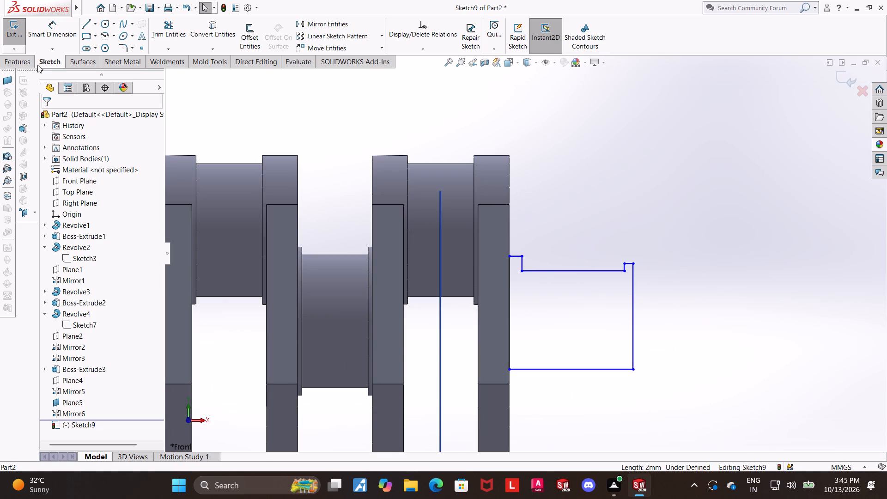
Dimension the width of the profile's lip next to the flange as 2 mm.
{"action": "left_click", "coordinate": [49, 33]}
{"action": "left_click", "coordinate": [517, 256]}
{"action": "left_click", "coordinate": [520, 237]}
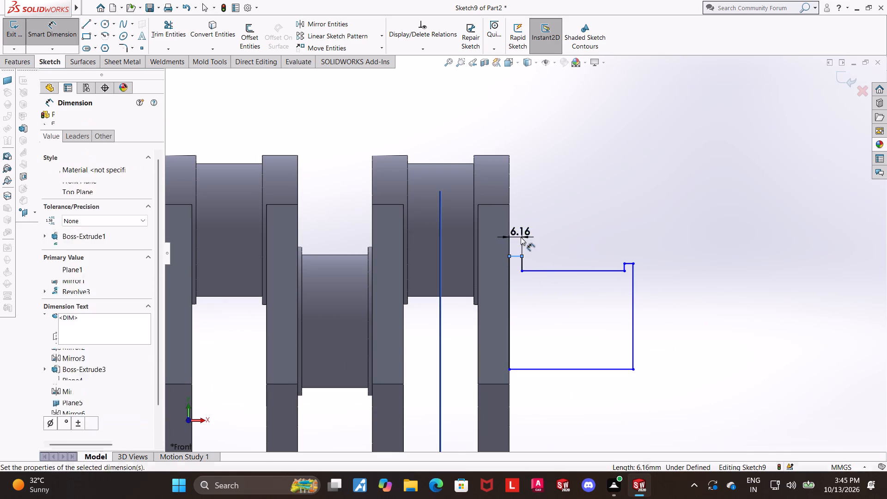
{"action": "key", "text": "2"}
{"action": "key", "text": "Return"}
{"action": "key", "text": "Escape"}
{"action": "key", "text": "Escape"}
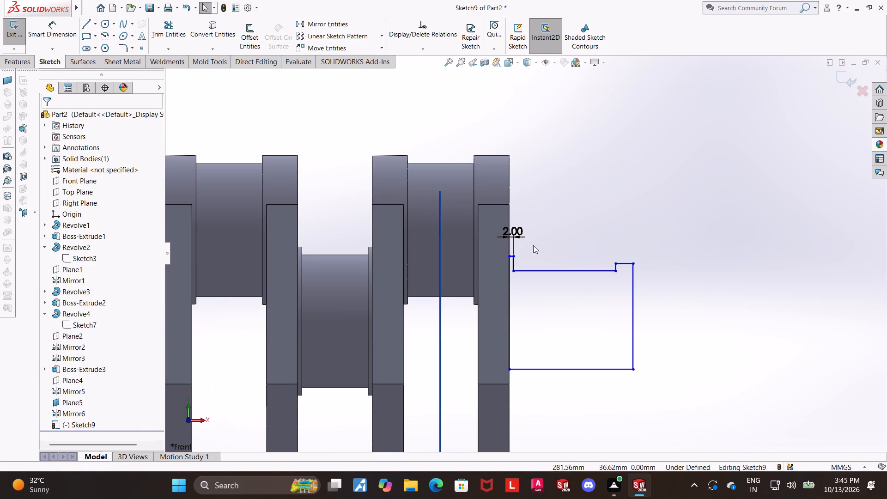
Make the outer lip's top line equal in length to the inner lip's top line.
{"action": "scroll", "coordinate": [654, 279], "scroll_direction": "down", "scroll_amount": 4}
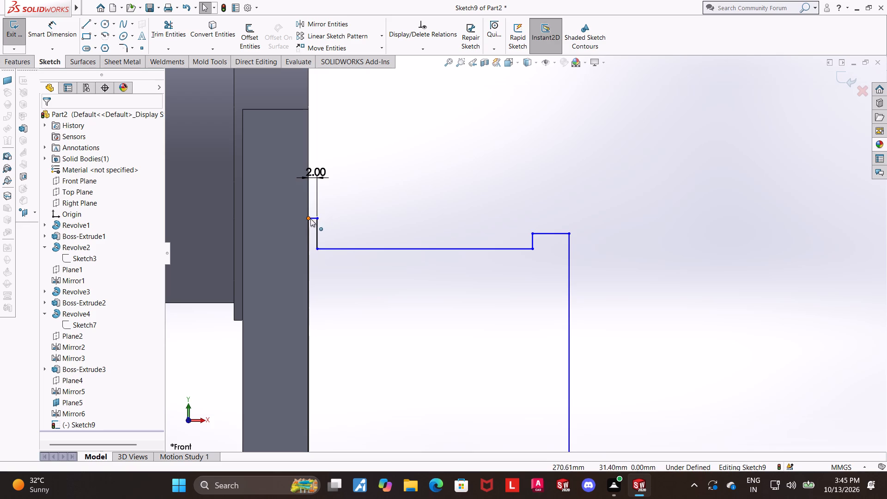
{"action": "left_click", "coordinate": [310, 219]}
{"action": "left_click", "coordinate": [419, 206]}
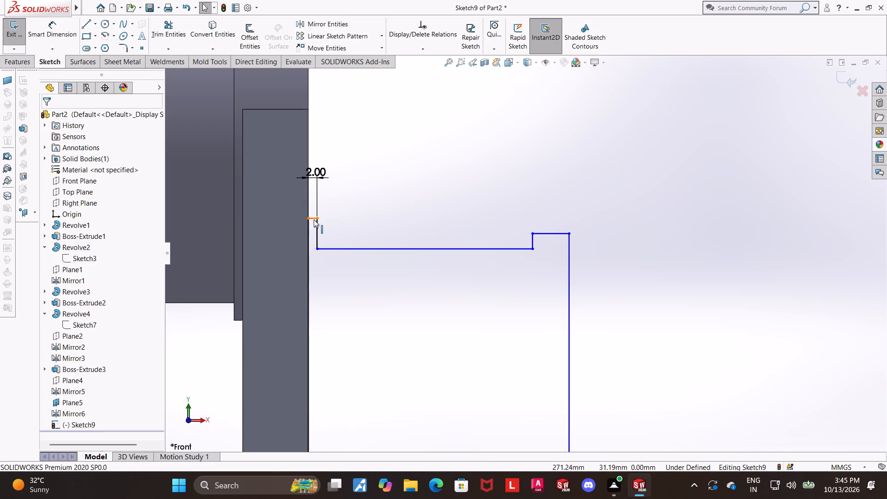
{"action": "left_click", "coordinate": [314, 219]}
{"action": "left_click", "coordinate": [554, 234], "text": "ctrl"}
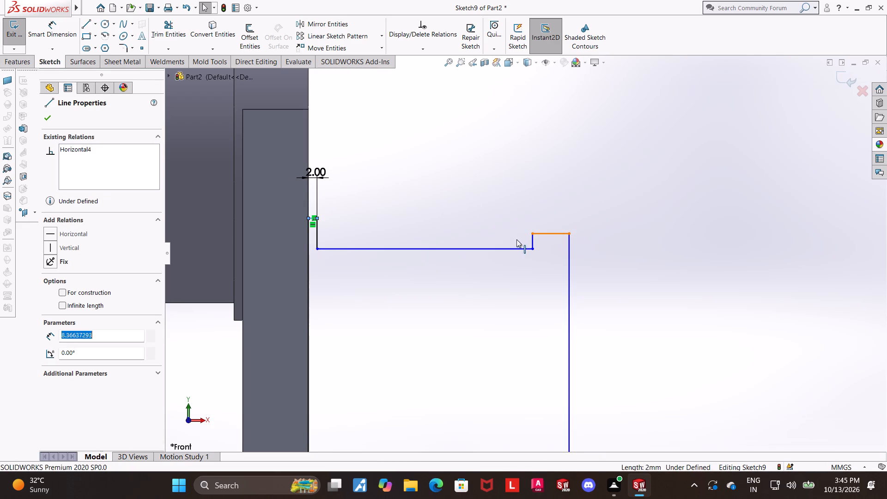
{"action": "left_click", "coordinate": [50, 345]}
{"action": "left_click", "coordinate": [524, 159]}
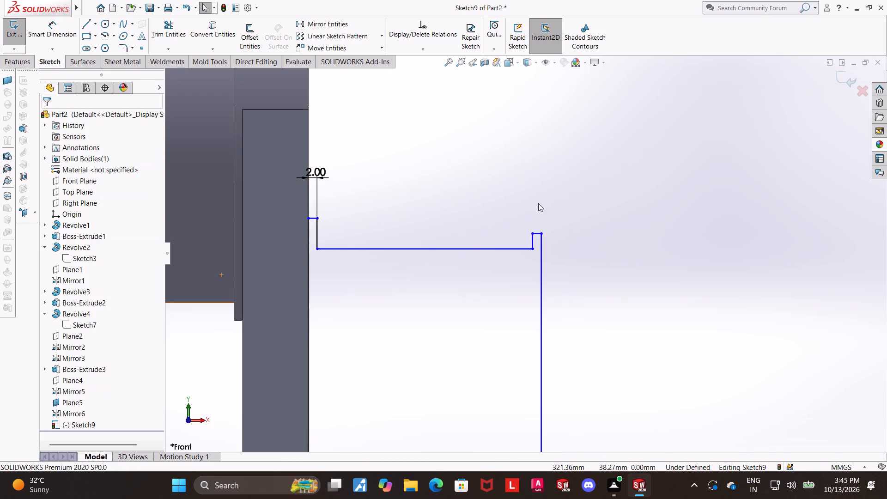
Make the top lines of the outer and inner lips collinear.
{"action": "left_click", "coordinate": [538, 233]}
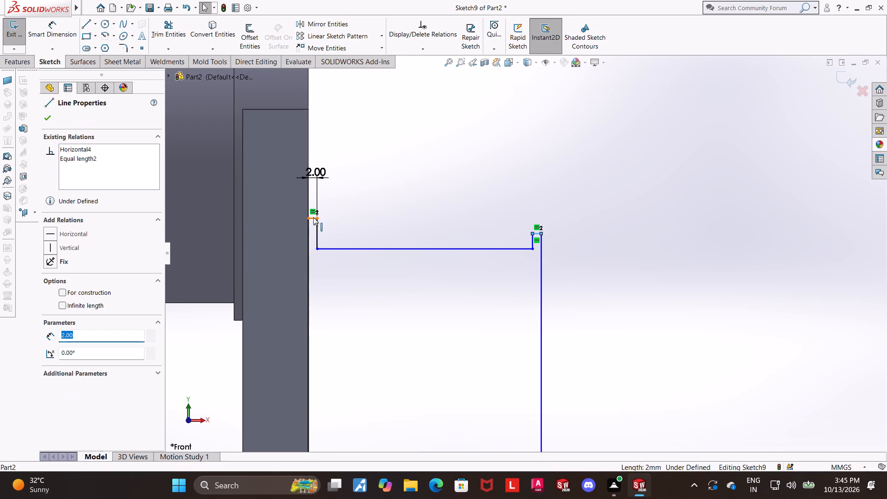
{"action": "left_click", "coordinate": [313, 217], "text": "ctrl"}
{"action": "left_click", "coordinate": [53, 307]}
{"action": "scroll", "coordinate": [576, 243], "scroll_direction": "up", "scroll_amount": 3}
{"action": "key", "text": "Escape"}
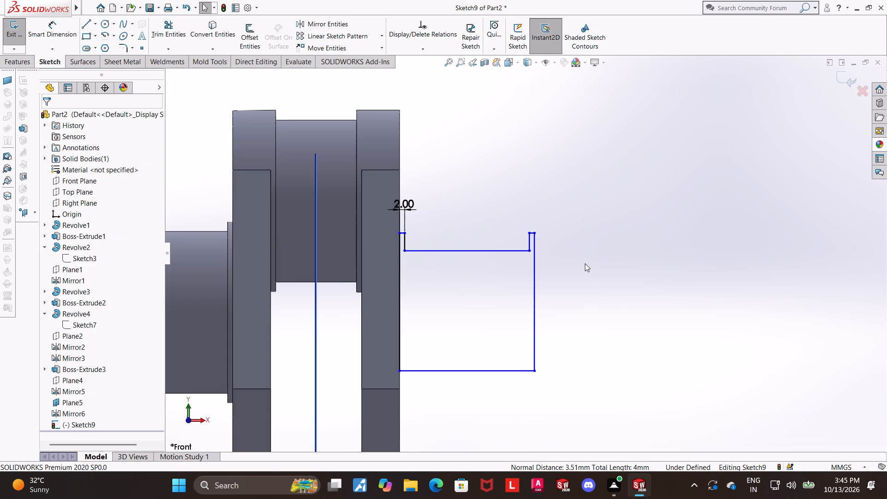
Dimension the profile's overall width between its inner and outer vertical lines as 36 mm.
{"action": "scroll", "coordinate": [585, 263], "scroll_direction": "up", "scroll_amount": 2}
{"action": "scroll", "coordinate": [579, 267], "scroll_direction": "down", "scroll_amount": 1}
{"action": "key", "text": "Escape"}
{"action": "left_click", "coordinate": [64, 32]}
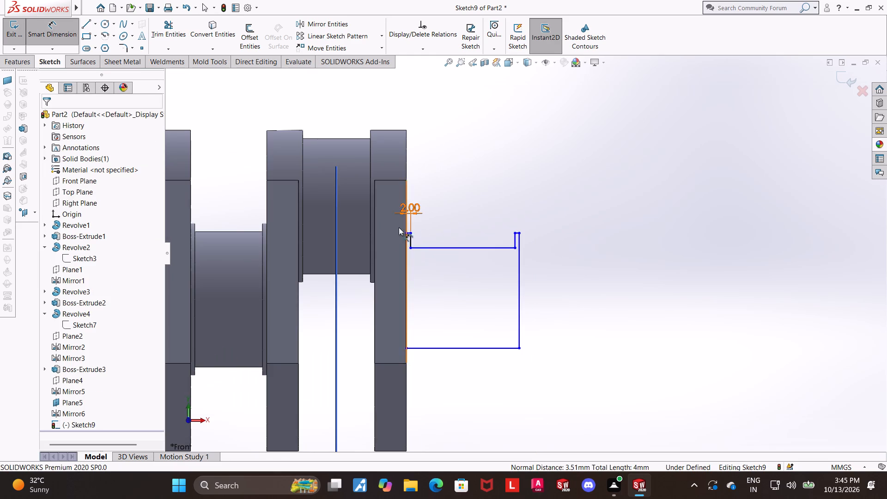
{"action": "left_click", "coordinate": [407, 281]}
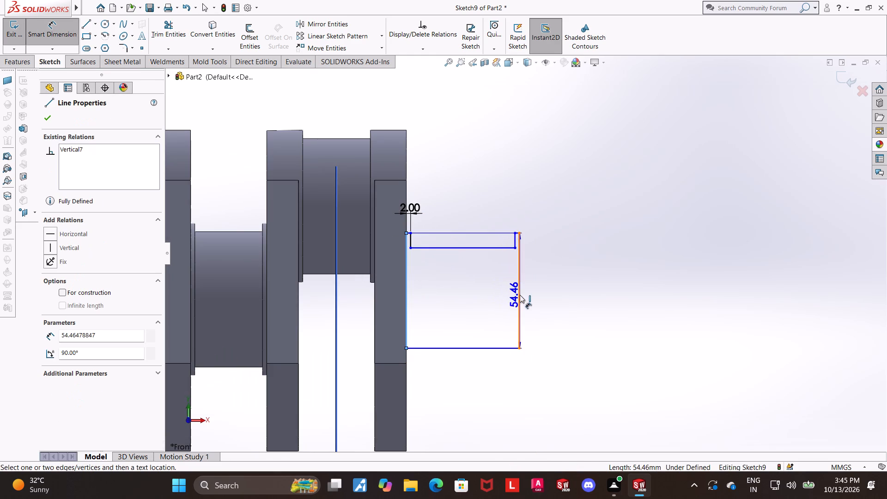
{"action": "left_click", "coordinate": [518, 294]}
{"action": "left_click", "coordinate": [499, 167]}
{"action": "type", "text": "36"}
{"action": "key", "text": "Return"}
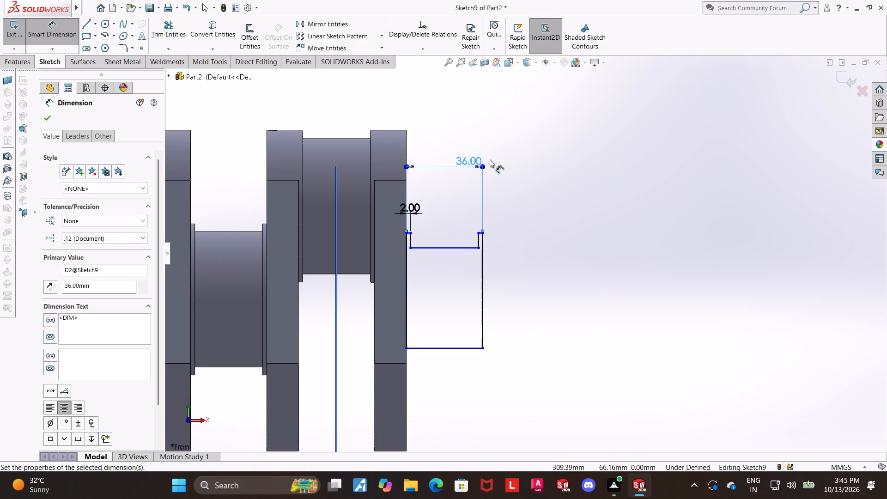
{"action": "scroll", "coordinate": [573, 202], "scroll_direction": "up", "scroll_amount": 6}
{"action": "key", "text": "Escape"}
Add a horizontal relation between the origin and the profile's lower corner at the flange.
{"action": "scroll", "coordinate": [522, 301], "scroll_direction": "down", "scroll_amount": 2}
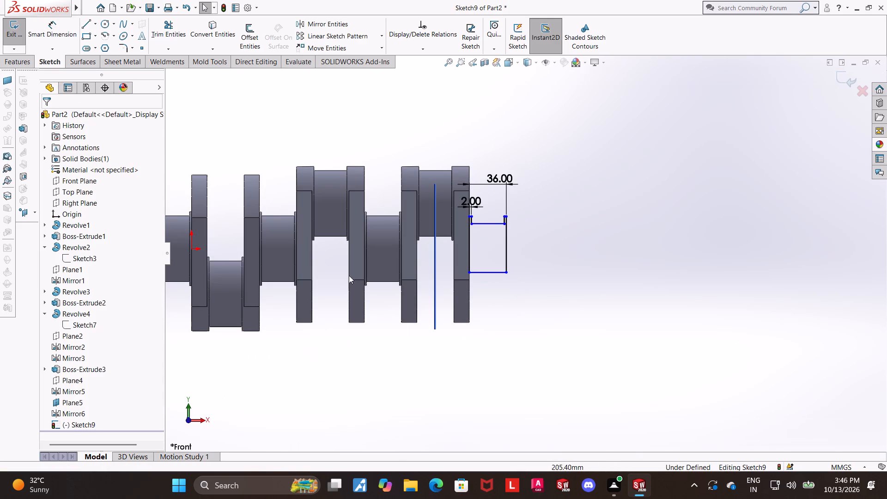
{"action": "left_click", "coordinate": [190, 250]}
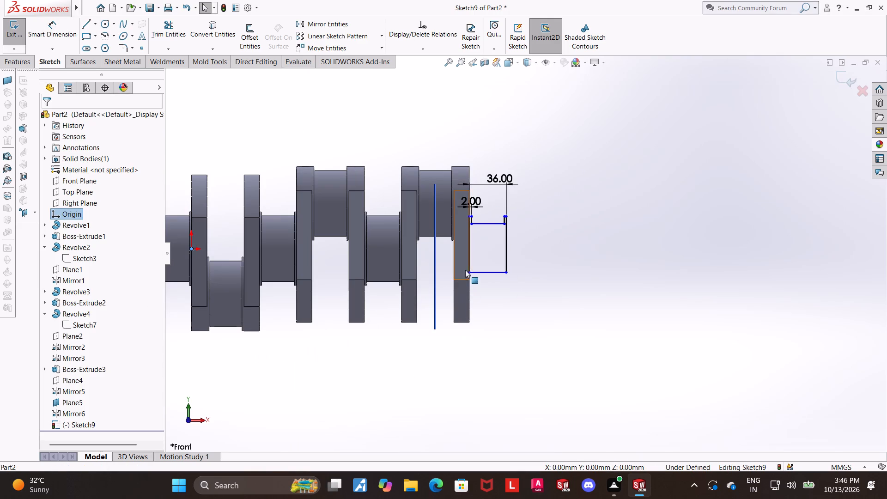
{"action": "left_click", "coordinate": [469, 272], "text": "ctrl"}
{"action": "left_click", "coordinate": [52, 277]}
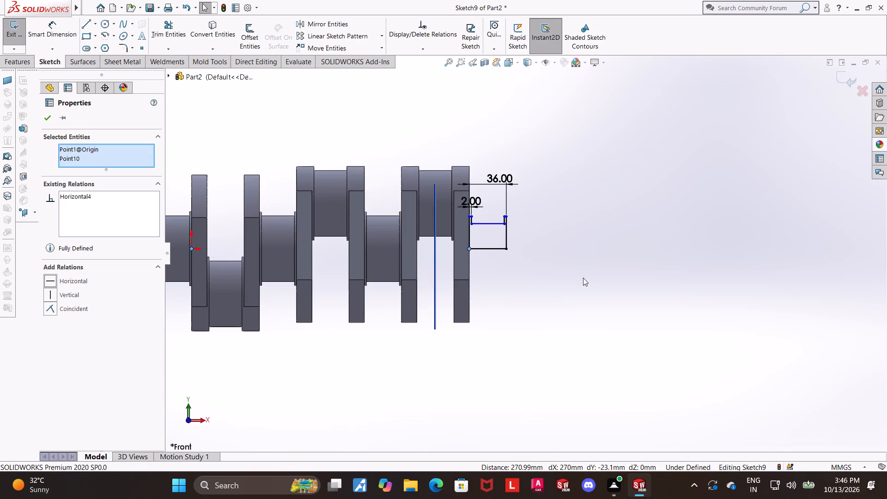
{"action": "scroll", "coordinate": [595, 270], "scroll_direction": "up", "scroll_amount": 2}
{"action": "left_click_drag", "start_coordinate": [554, 247], "coordinate": [558, 243]}
Dimension the height from the profile's bottom line to the outer lip's top line as 36 mm.
{"action": "scroll", "coordinate": [488, 219], "scroll_direction": "down", "scroll_amount": 5}
{"action": "scroll", "coordinate": [583, 235], "scroll_direction": "down", "scroll_amount": 2}
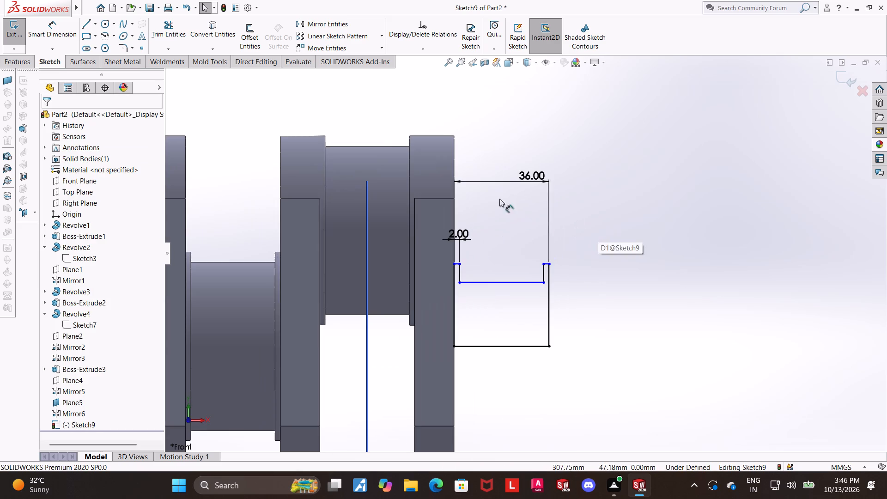
{"action": "left_click_drag", "start_coordinate": [51, 30], "coordinate": [59, 32]}
{"action": "scroll", "coordinate": [548, 271], "scroll_direction": "down", "scroll_amount": 3}
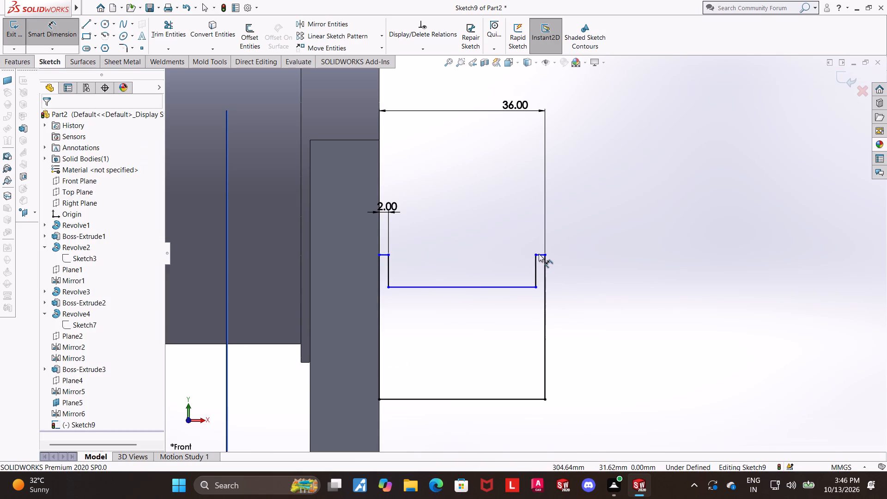
{"action": "left_click", "coordinate": [539, 254]}
{"action": "left_click", "coordinate": [532, 401]}
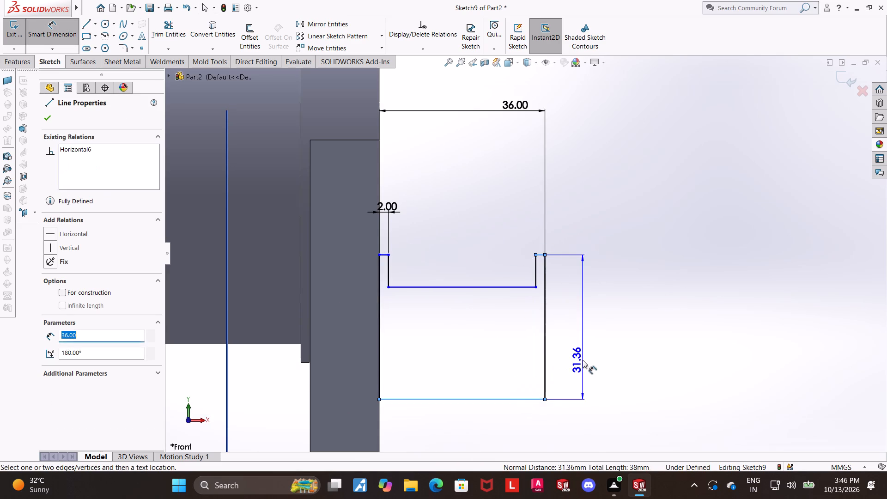
{"action": "left_click", "coordinate": [583, 360]}
{"action": "type", "text": "36"}
{"action": "key", "text": "Return"}
{"action": "key", "text": "Escape"}
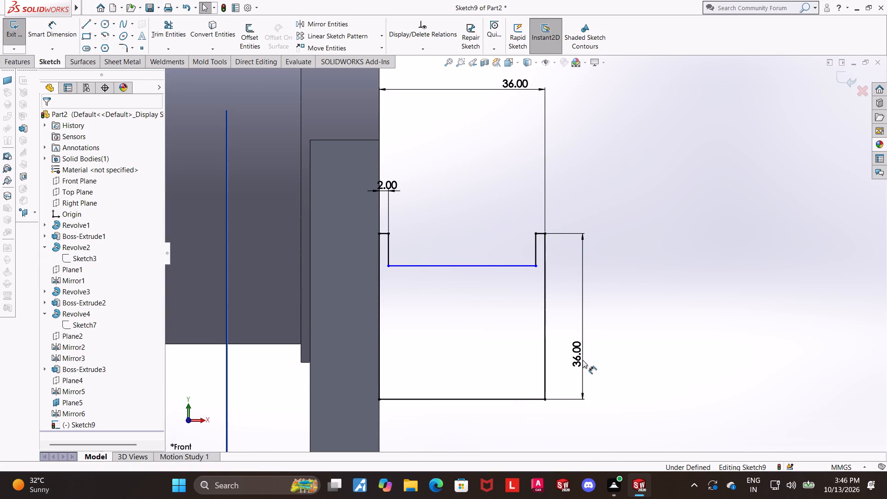
{"action": "key", "text": "Escape"}
Dimension the height from the profile's bottom line to the recessed line between the lips as 32 mm.
{"action": "left_click", "coordinate": [42, 33]}
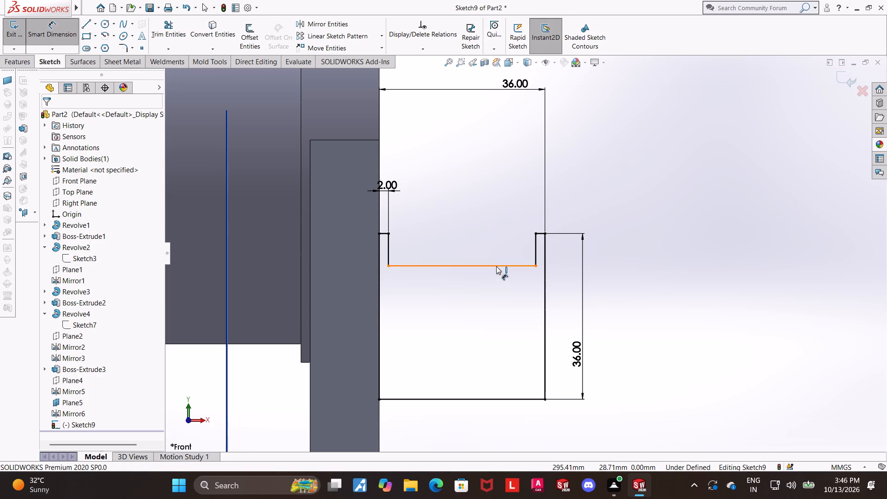
{"action": "left_click", "coordinate": [496, 266]}
{"action": "left_click", "coordinate": [493, 400]}
{"action": "left_click", "coordinate": [483, 341]}
{"action": "type", "text": "32"}
{"action": "key", "text": "Return"}
{"action": "key", "text": "Escape"}
{"action": "key", "text": "Escape"}
Exit the sketch and revolve the profile 360 degrees about its bottom line, merged with the crankshaft body.
{"action": "scroll", "coordinate": [489, 324], "scroll_direction": "up", "scroll_amount": 2}
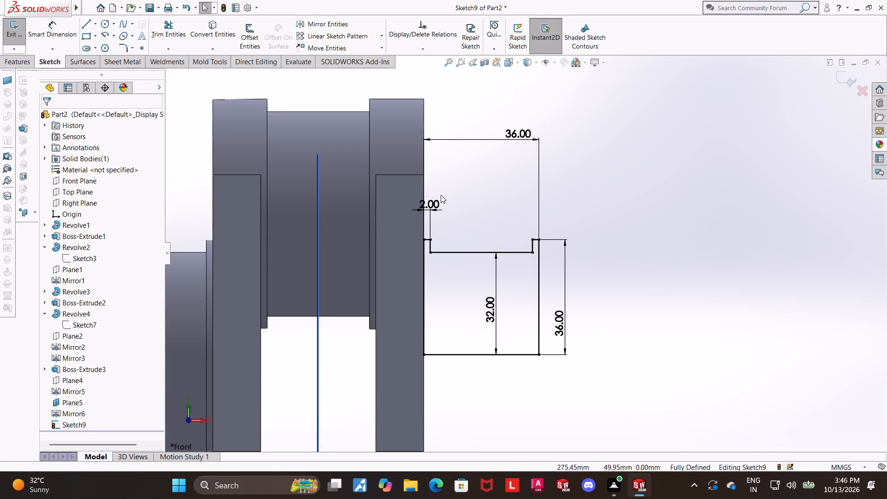
{"action": "scroll", "coordinate": [441, 195], "scroll_direction": "up", "scroll_amount": 4}
{"action": "scroll", "coordinate": [431, 199], "scroll_direction": "down", "scroll_amount": 1}
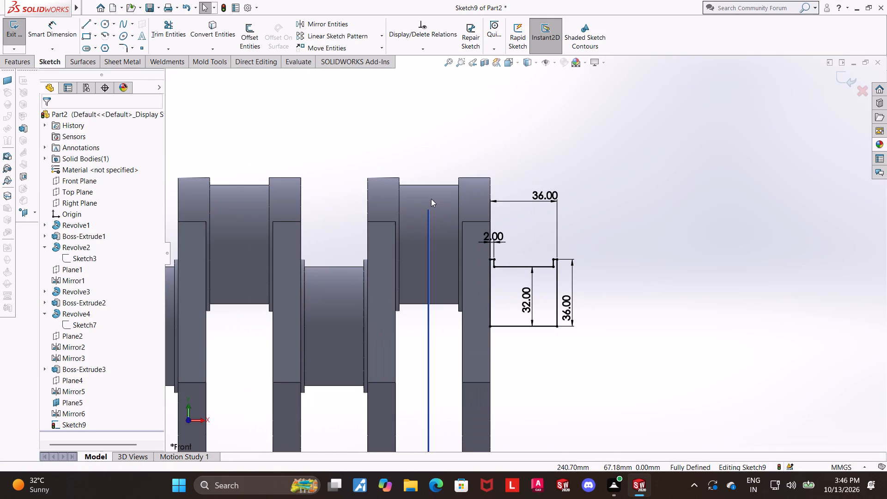
{"action": "scroll", "coordinate": [431, 199], "scroll_direction": "down", "scroll_amount": 1}
{"action": "scroll", "coordinate": [629, 298], "scroll_direction": "up", "scroll_amount": 1}
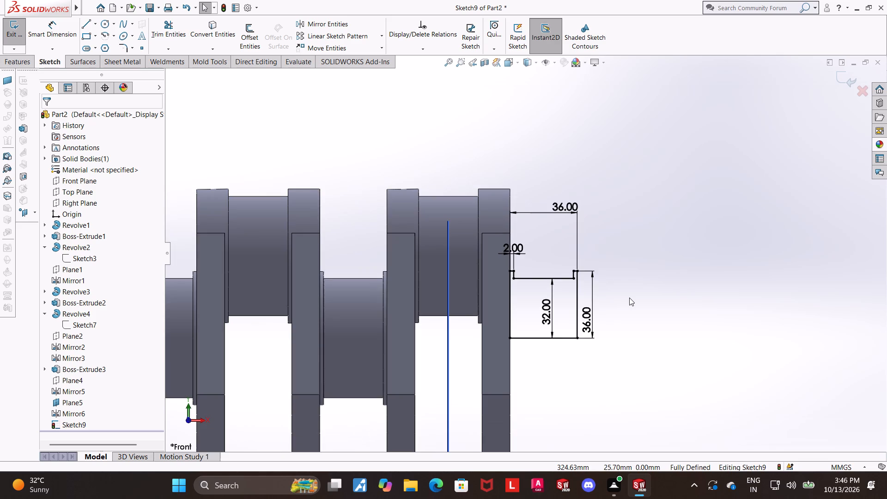
{"action": "scroll", "coordinate": [629, 298], "scroll_direction": "down", "scroll_amount": 3}
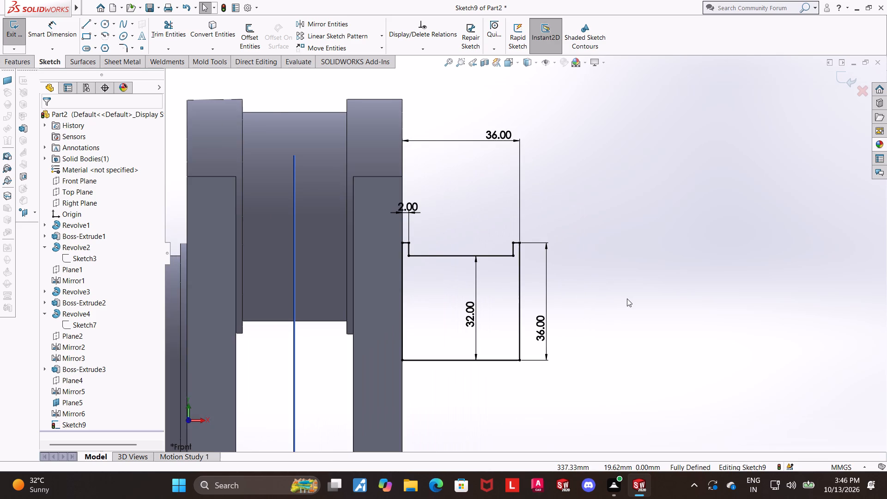
{"action": "scroll", "coordinate": [627, 298], "scroll_direction": "up", "scroll_amount": 1}
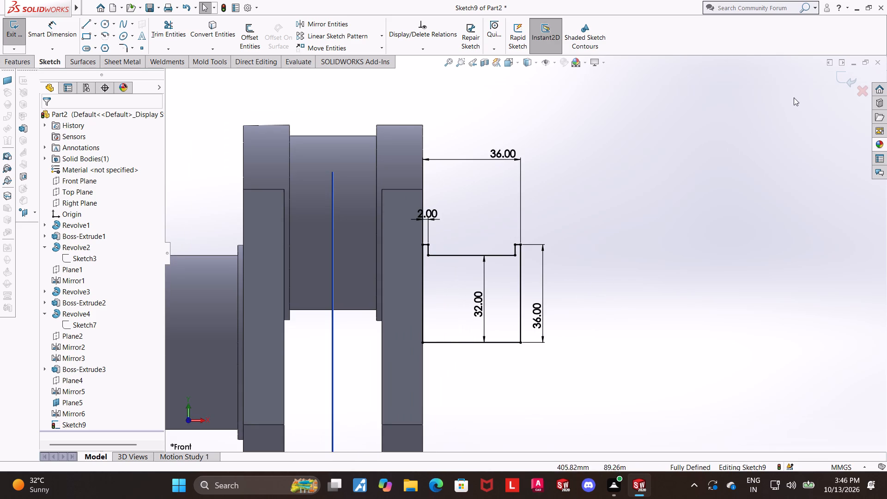
{"action": "left_click", "coordinate": [843, 78]}
{"action": "middle_click_drag", "start_coordinate": [637, 262], "coordinate": [630, 267]}
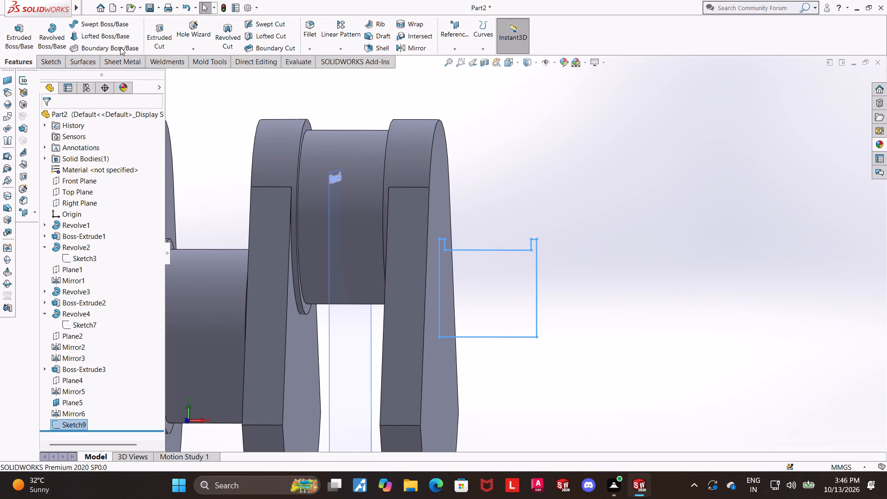
{"action": "left_click", "coordinate": [60, 28]}
{"action": "left_click", "coordinate": [478, 336]}
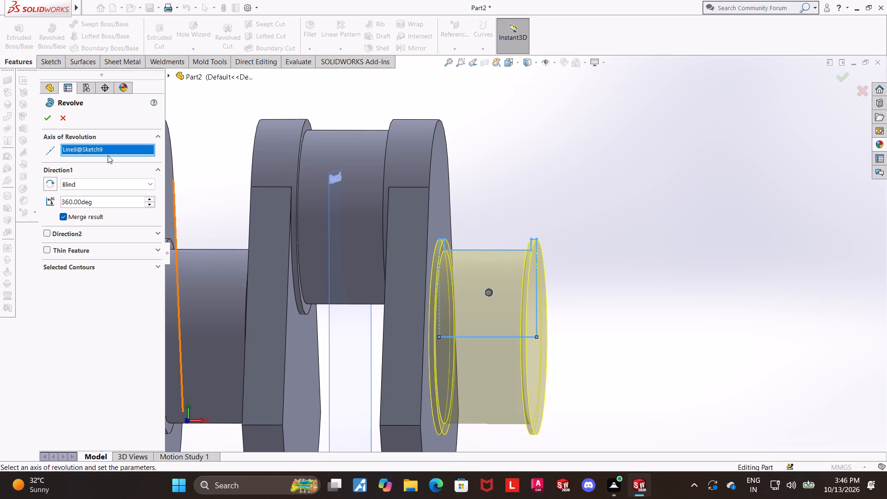
{"action": "left_click", "coordinate": [49, 120]}
{"action": "left_click", "coordinate": [520, 163]}
Measure the diameter of the new end journal's cylindrical face.
{"action": "left_click", "coordinate": [300, 61]}
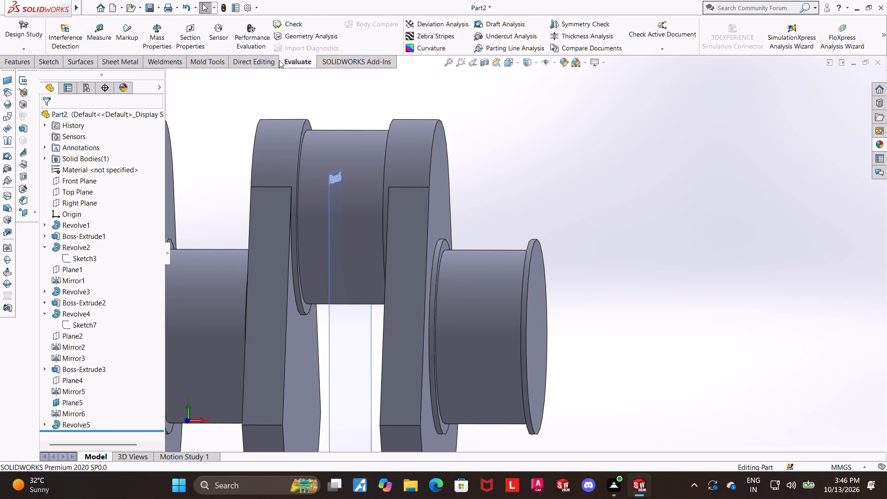
{"action": "left_click", "coordinate": [110, 31]}
{"action": "left_click", "coordinate": [462, 304]}
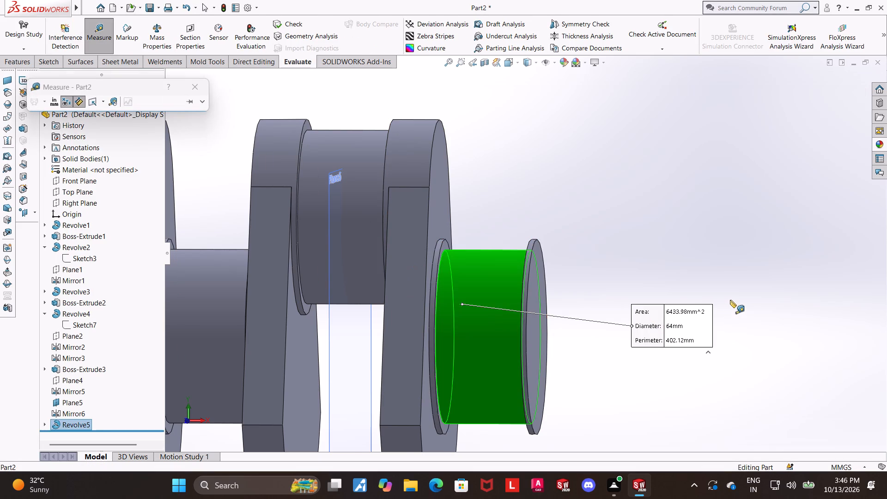
{"action": "scroll", "coordinate": [732, 298], "scroll_direction": "up", "scroll_amount": 2}
{"action": "scroll", "coordinate": [685, 292], "scroll_direction": "up", "scroll_amount": 1}
{"action": "scroll", "coordinate": [681, 292], "scroll_direction": "down", "scroll_amount": 1}
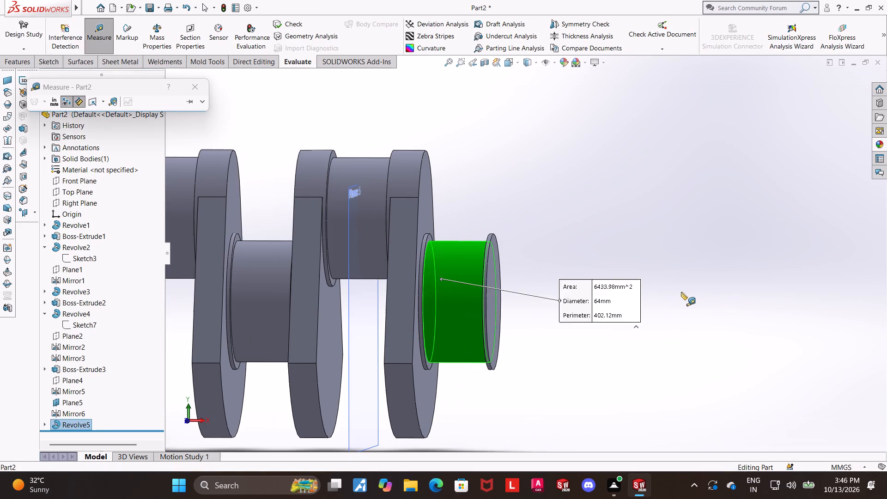
{"action": "key", "text": "Escape"}
Measure the diameter of the outer collar on the new end journal.
{"action": "left_click", "coordinate": [101, 24]}
{"action": "scroll", "coordinate": [495, 319], "scroll_direction": "down", "scroll_amount": 5}
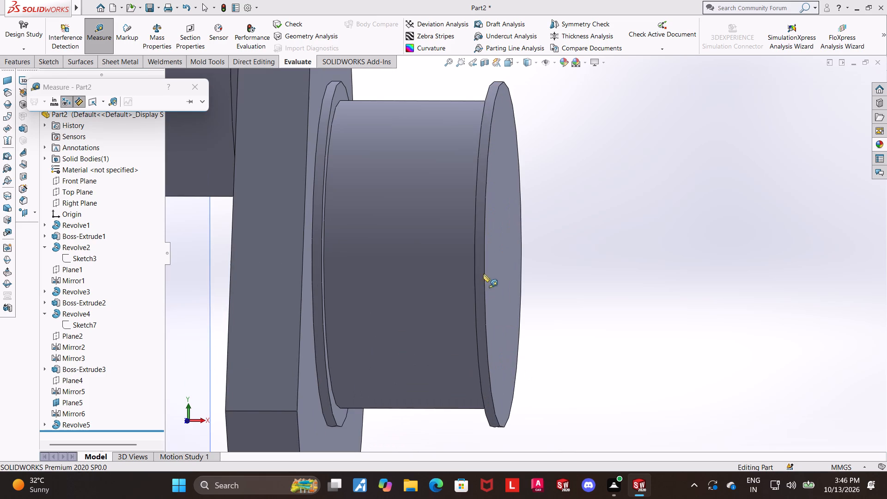
{"action": "left_click", "coordinate": [476, 252]}
{"action": "scroll", "coordinate": [620, 312], "scroll_direction": "up", "scroll_amount": 2}
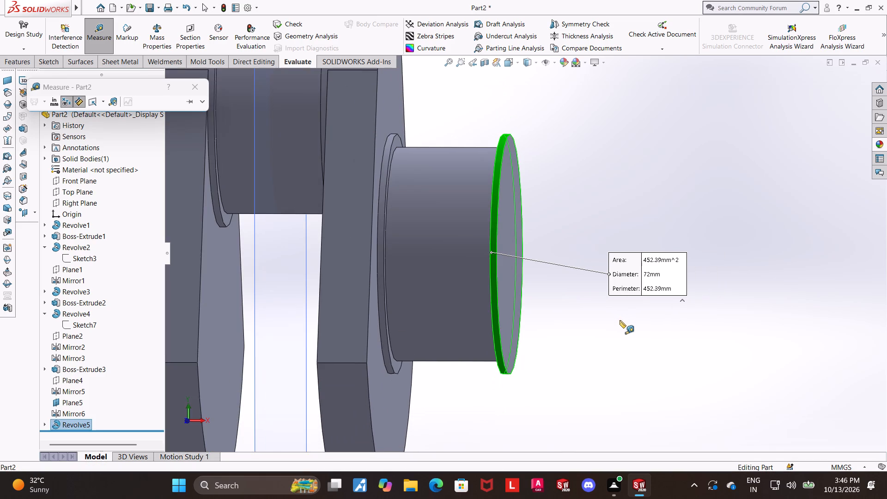
{"action": "scroll", "coordinate": [620, 320], "scroll_direction": "up", "scroll_amount": 1}
{"action": "key", "text": "Escape"}
Examine the whole crankshaft and its new end journal from several angles.
{"action": "scroll", "coordinate": [645, 294], "scroll_direction": "up", "scroll_amount": 3}
{"action": "middle_click_drag", "start_coordinate": [626, 263], "coordinate": [614, 286]}
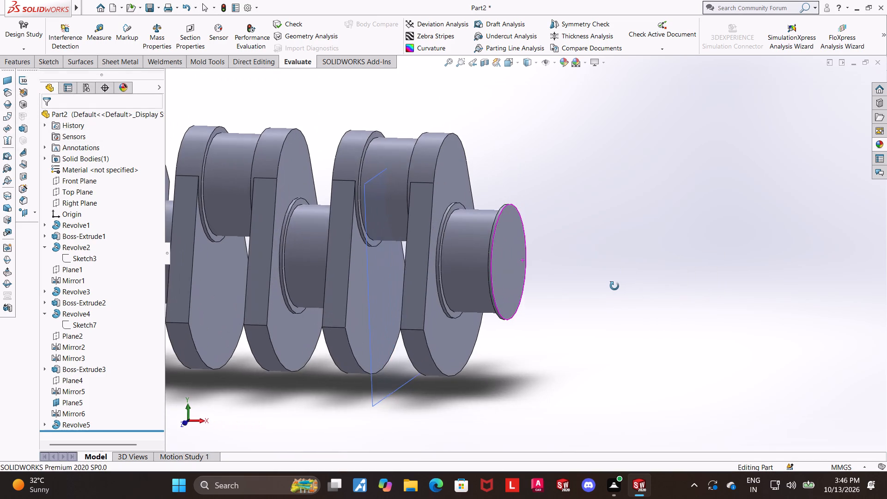
{"action": "middle_click_drag", "start_coordinate": [614, 286], "coordinate": [620, 288]}
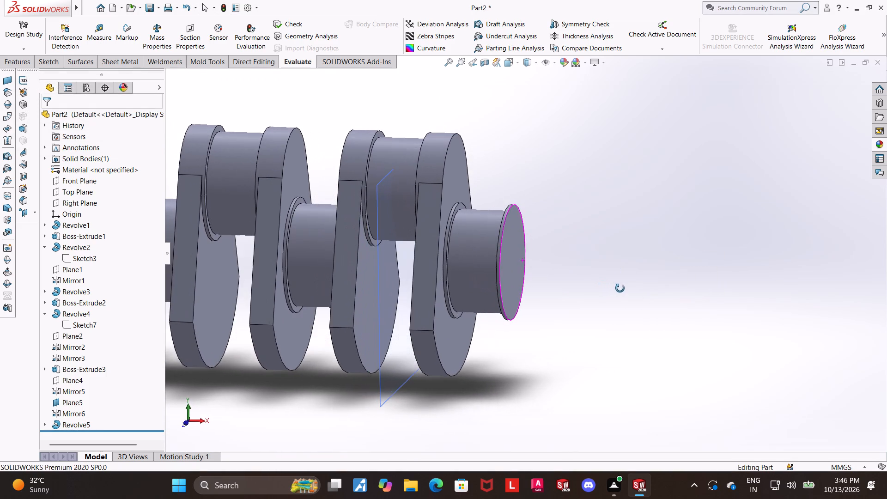
{"action": "middle_click_drag", "start_coordinate": [620, 288], "coordinate": [615, 292]}
{"action": "scroll", "coordinate": [615, 292], "scroll_direction": "up", "scroll_amount": 2}
{"action": "middle_click_drag", "start_coordinate": [607, 282], "coordinate": [598, 286]}
{"action": "scroll", "coordinate": [552, 267], "scroll_direction": "up", "scroll_amount": 1}
{"action": "middle_click_drag", "start_coordinate": [571, 230], "coordinate": [576, 233]}
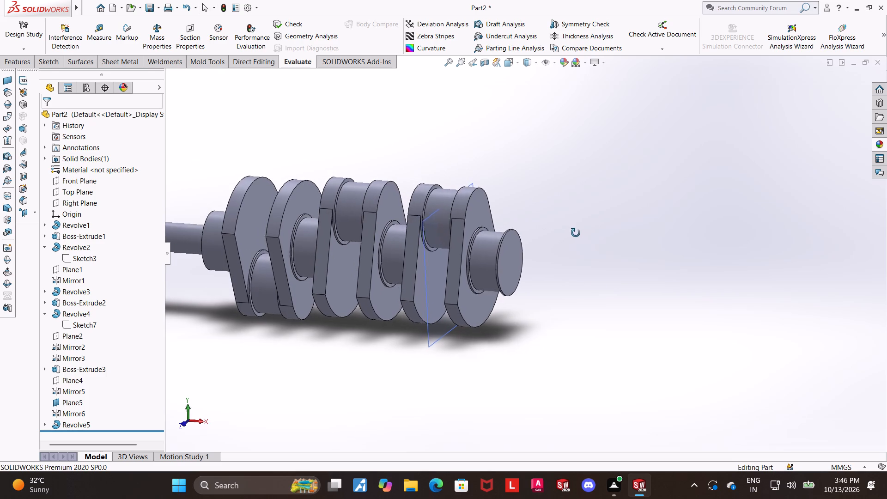
{"action": "middle_click_drag", "start_coordinate": [576, 233], "coordinate": [577, 234]}
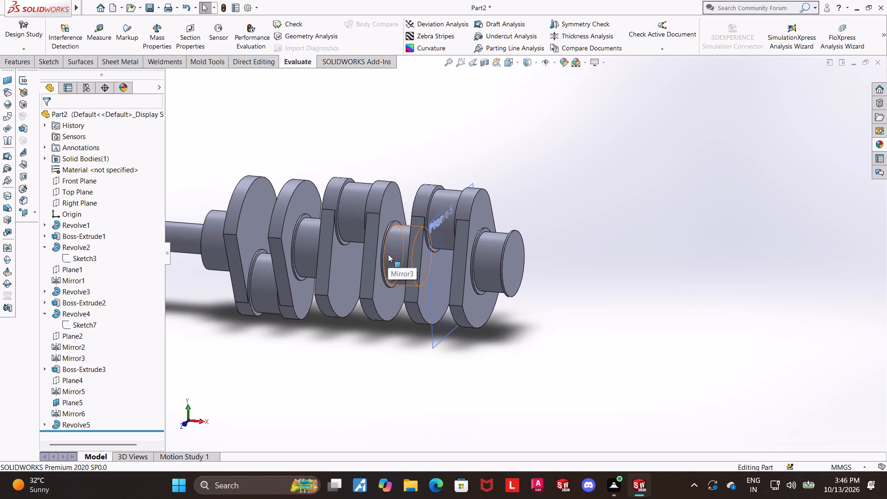
{"action": "scroll", "coordinate": [388, 254], "scroll_direction": "up", "scroll_amount": 1}
{"action": "middle_click", "coordinate": [600, 215]}
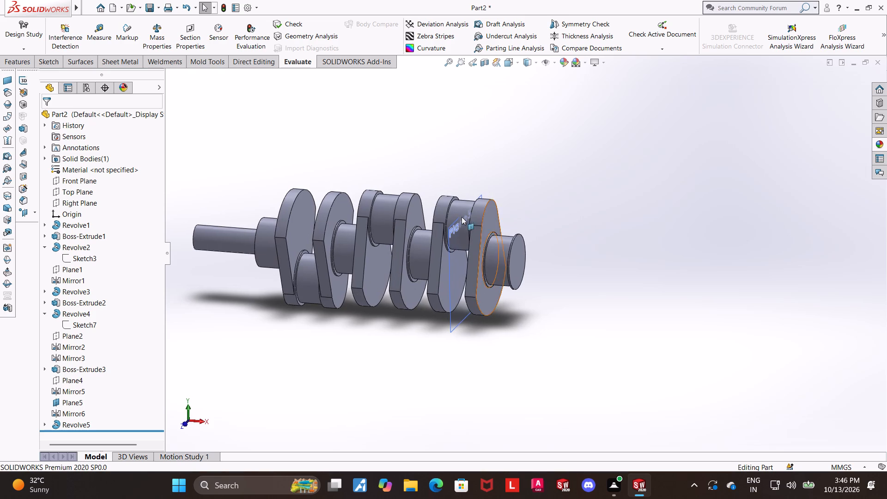
{"action": "scroll", "coordinate": [459, 217], "scroll_direction": "down", "scroll_amount": 3}
{"action": "scroll", "coordinate": [447, 230], "scroll_direction": "up", "scroll_amount": 2}
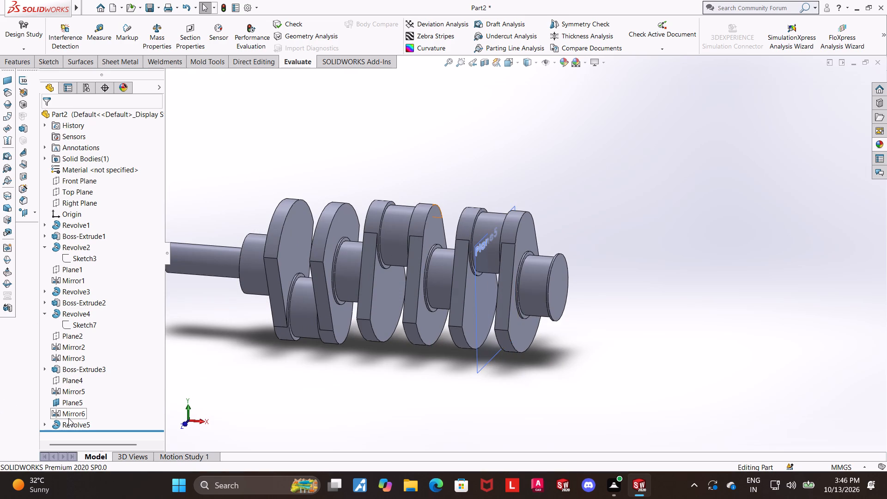
Hide Plane5.
{"action": "right_click", "coordinate": [68, 402]}
{"action": "left_click", "coordinate": [87, 269]}
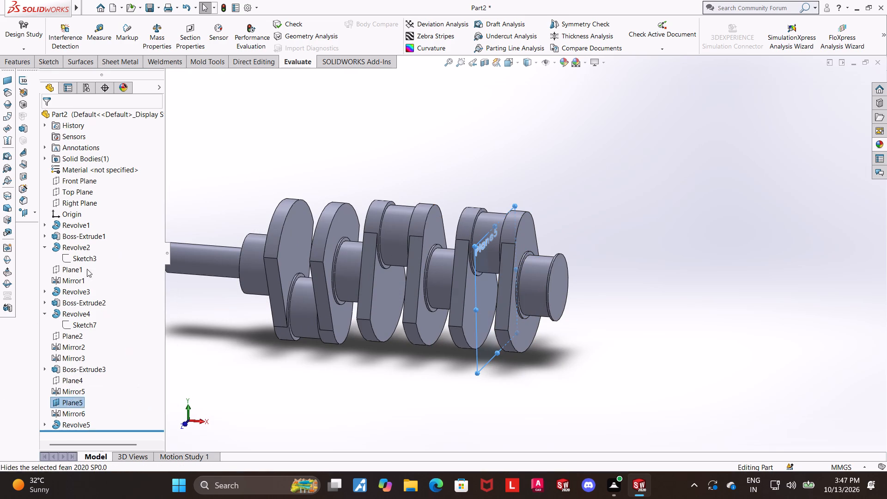
{"action": "left_click", "coordinate": [362, 375]}
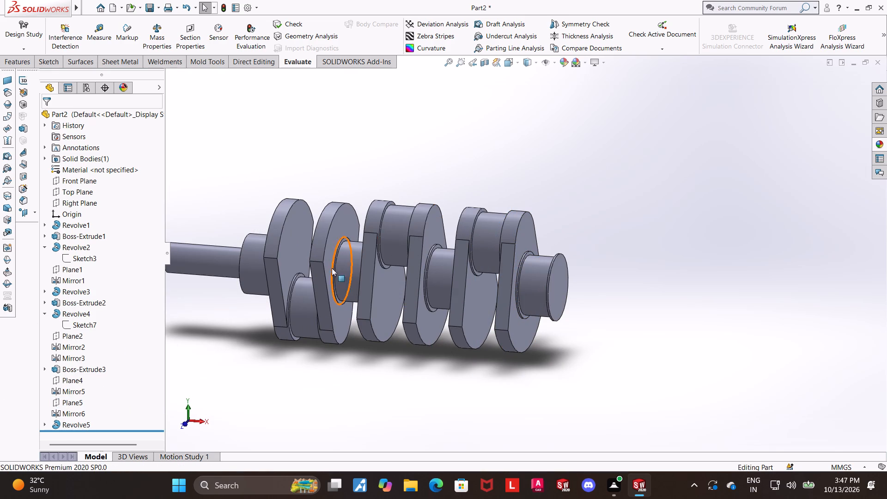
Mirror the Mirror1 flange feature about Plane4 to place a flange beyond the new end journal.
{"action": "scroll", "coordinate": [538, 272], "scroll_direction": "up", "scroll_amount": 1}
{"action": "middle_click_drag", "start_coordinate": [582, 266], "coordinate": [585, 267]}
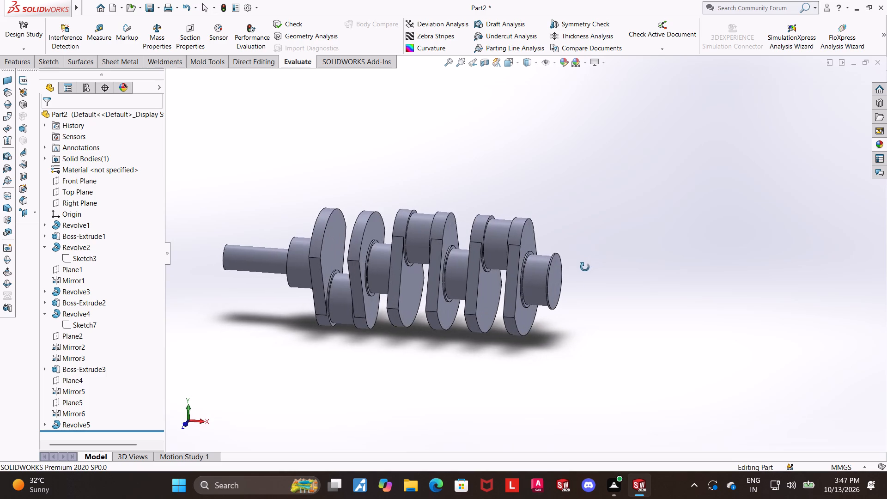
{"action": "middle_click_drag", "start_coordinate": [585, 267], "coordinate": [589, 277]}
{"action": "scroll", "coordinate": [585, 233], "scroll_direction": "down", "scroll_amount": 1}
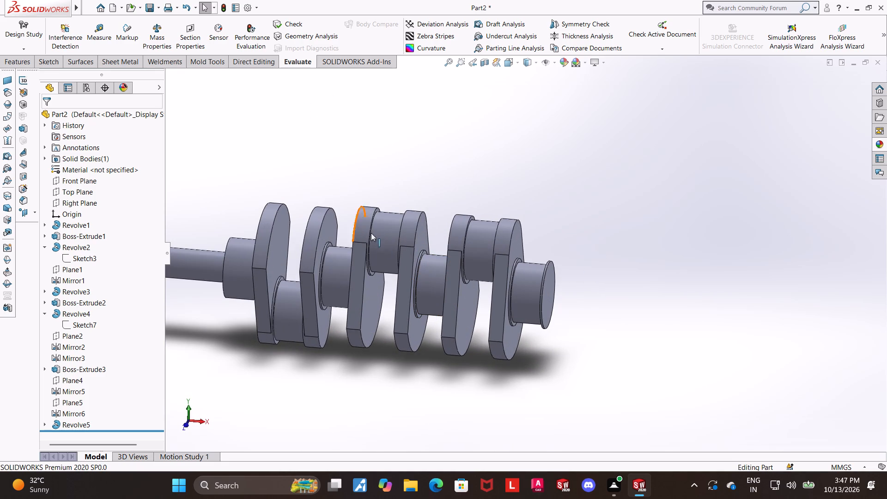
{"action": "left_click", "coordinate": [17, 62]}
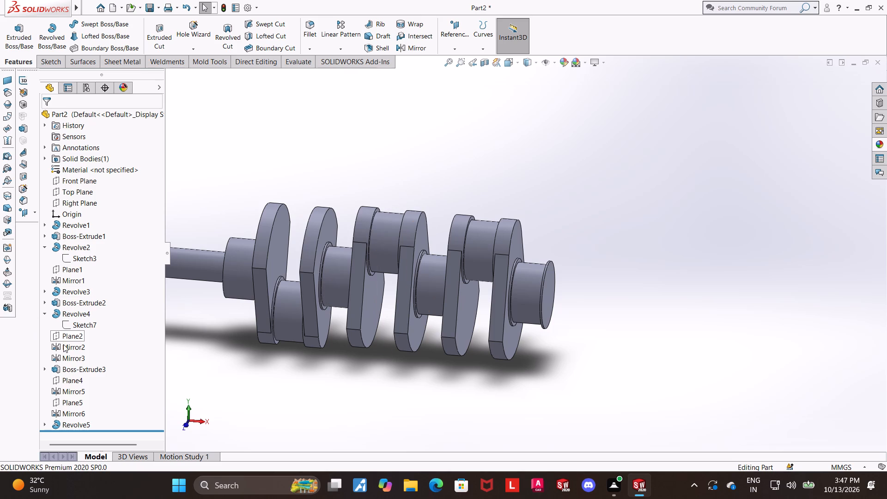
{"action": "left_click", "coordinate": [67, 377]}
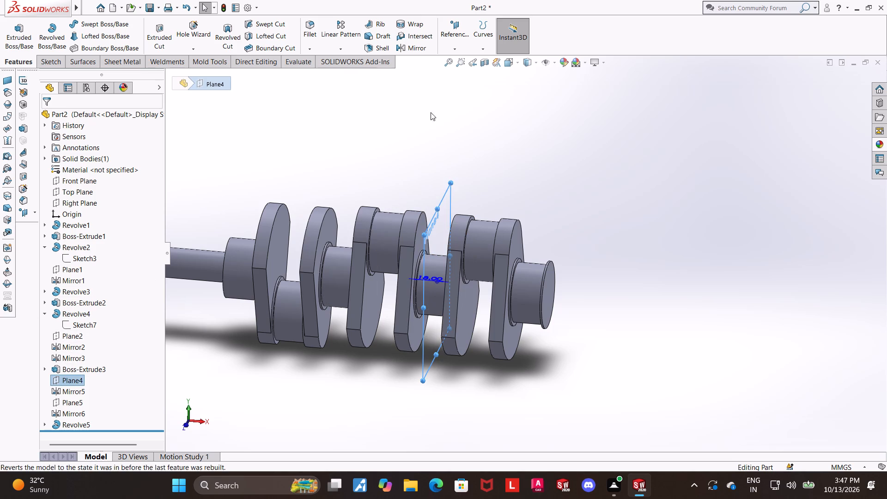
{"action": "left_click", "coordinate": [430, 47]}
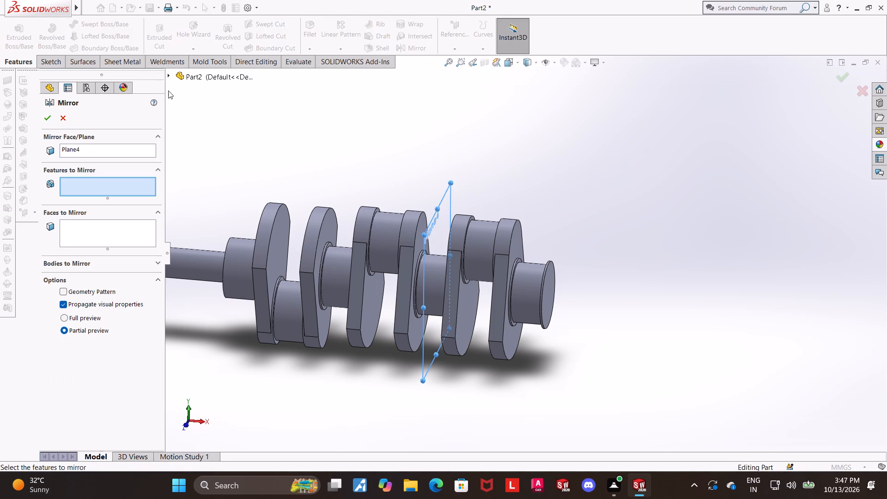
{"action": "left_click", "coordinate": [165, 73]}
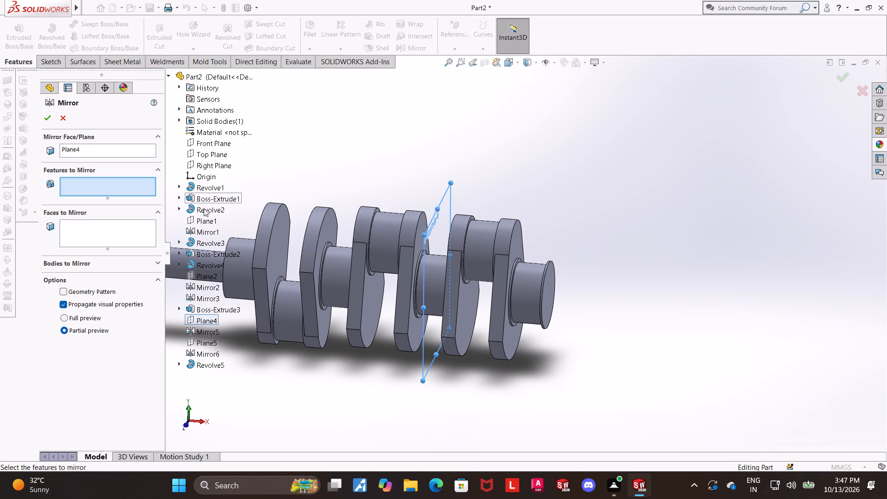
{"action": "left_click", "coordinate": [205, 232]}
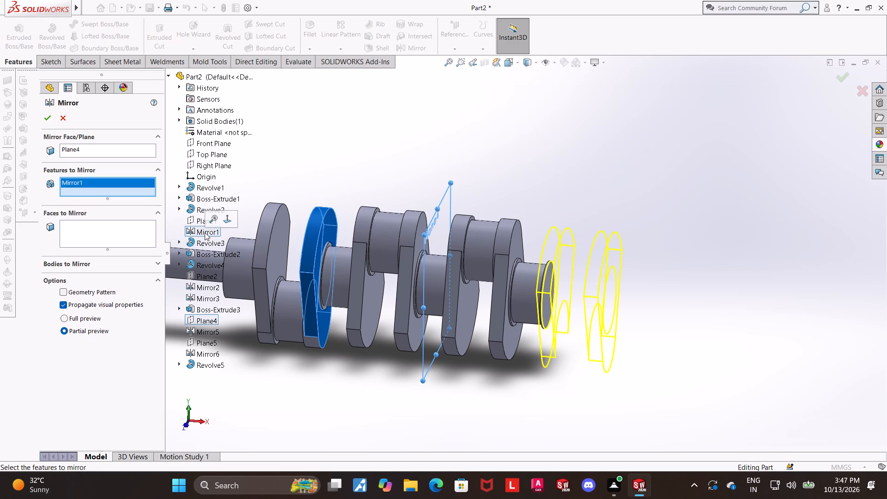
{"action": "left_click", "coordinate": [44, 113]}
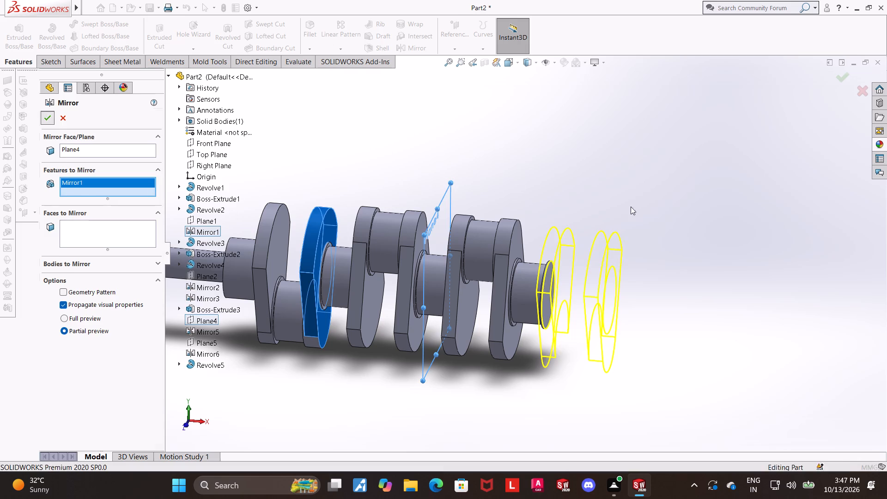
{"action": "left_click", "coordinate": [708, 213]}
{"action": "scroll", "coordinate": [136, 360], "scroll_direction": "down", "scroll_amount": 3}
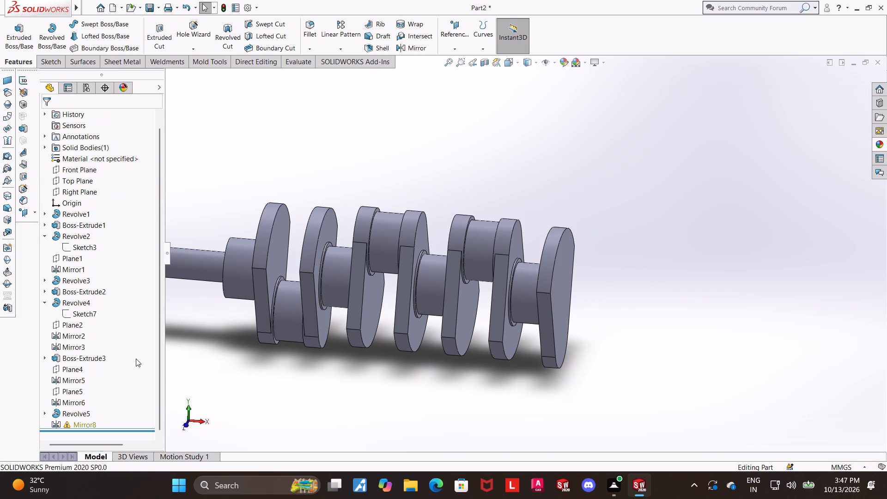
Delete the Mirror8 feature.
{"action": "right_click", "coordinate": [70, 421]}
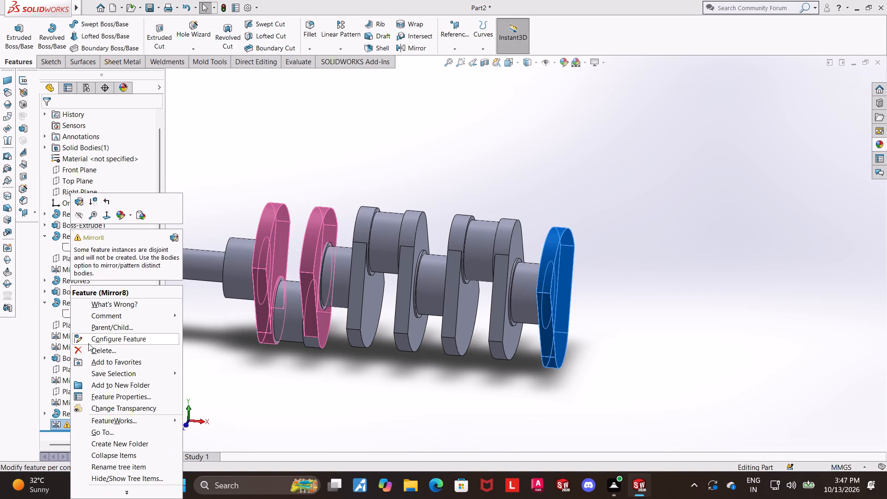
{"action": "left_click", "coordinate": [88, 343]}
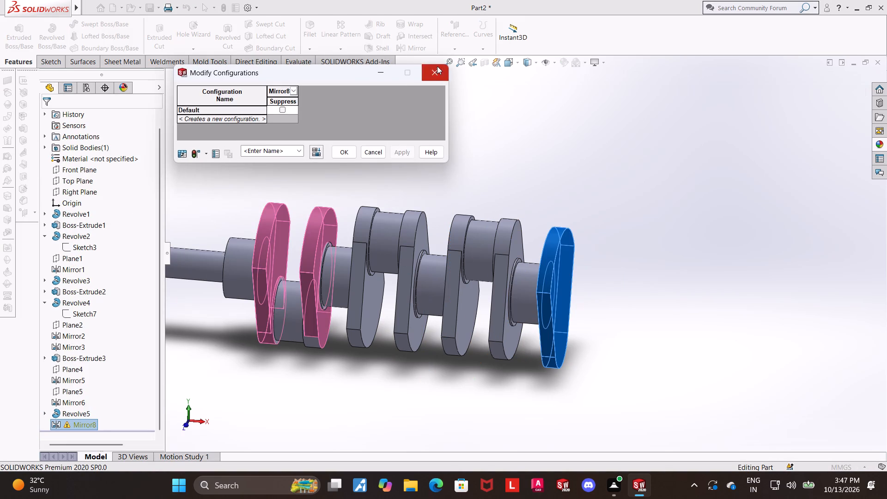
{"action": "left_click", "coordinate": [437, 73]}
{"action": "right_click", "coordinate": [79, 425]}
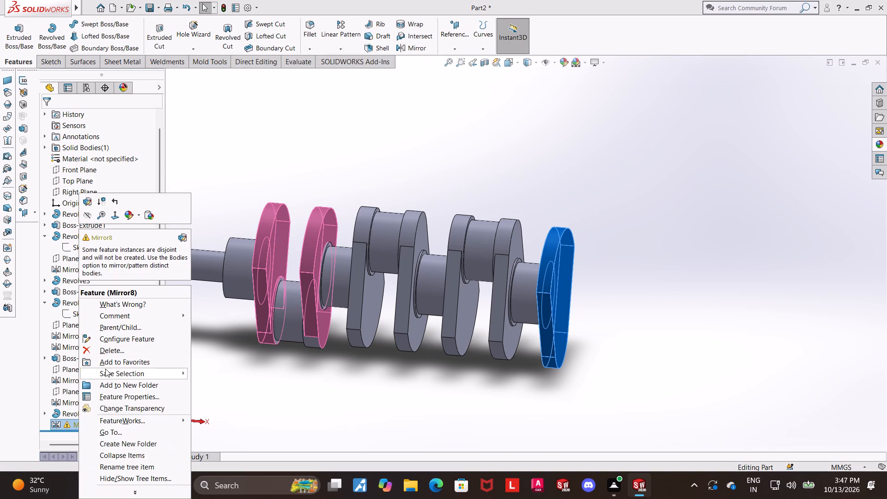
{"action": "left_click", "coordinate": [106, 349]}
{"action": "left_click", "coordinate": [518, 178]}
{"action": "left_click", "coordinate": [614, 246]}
Start a sketch on the flat outer face of the new end journal and view it face-on.
{"action": "middle_click_drag", "start_coordinate": [623, 256], "coordinate": [617, 258]}
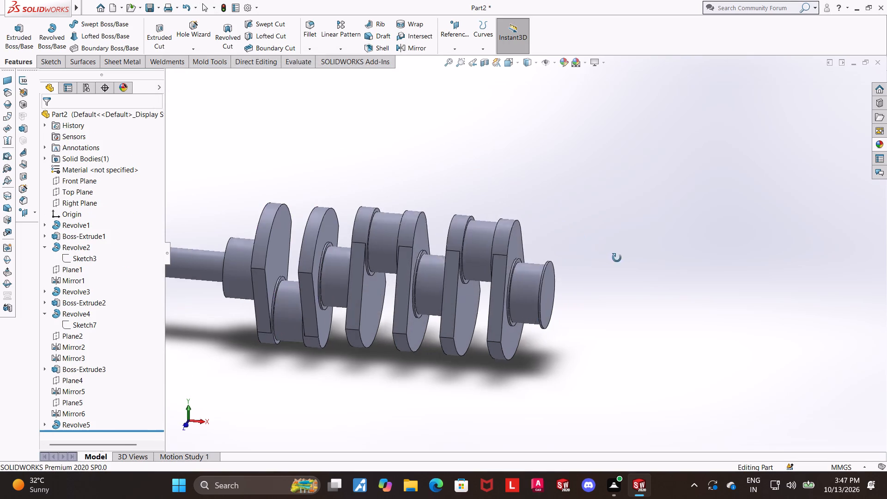
{"action": "middle_click_drag", "start_coordinate": [617, 258], "coordinate": [579, 258]}
{"action": "scroll", "coordinate": [597, 260], "scroll_direction": "up", "scroll_amount": 1}
{"action": "left_click", "coordinate": [492, 281]}
{"action": "left_click", "coordinate": [530, 256]}
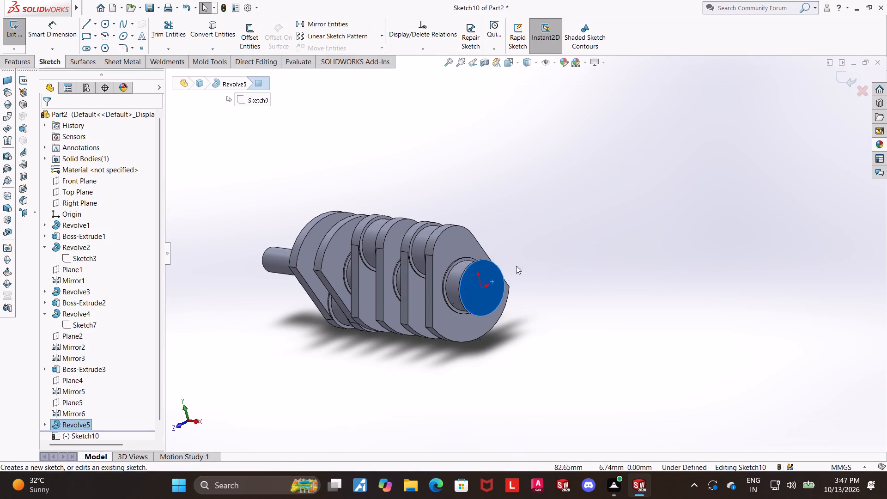
{"action": "middle_click_drag", "start_coordinate": [527, 300], "coordinate": [489, 337]}
{"action": "scroll", "coordinate": [79, 385], "scroll_direction": "down", "scroll_amount": 4}
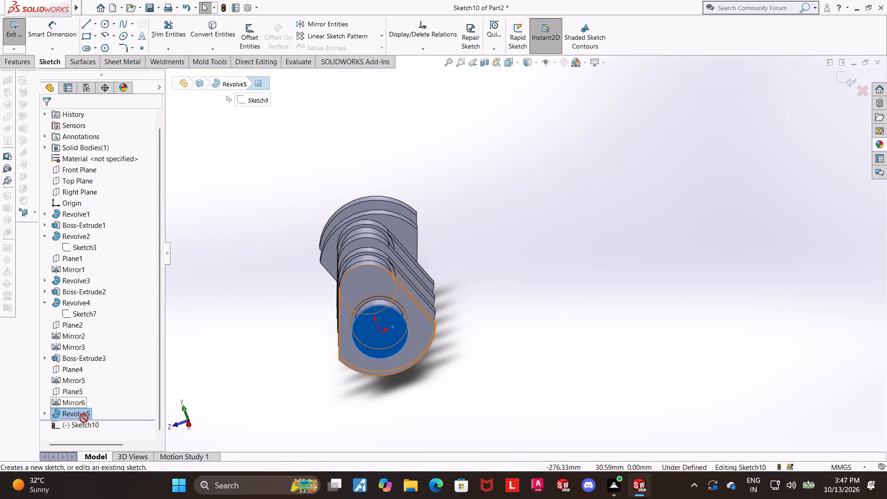
{"action": "left_click", "coordinate": [84, 426]}
{"action": "left_click", "coordinate": [104, 414]}
{"action": "scroll", "coordinate": [559, 340], "scroll_direction": "up", "scroll_amount": 2}
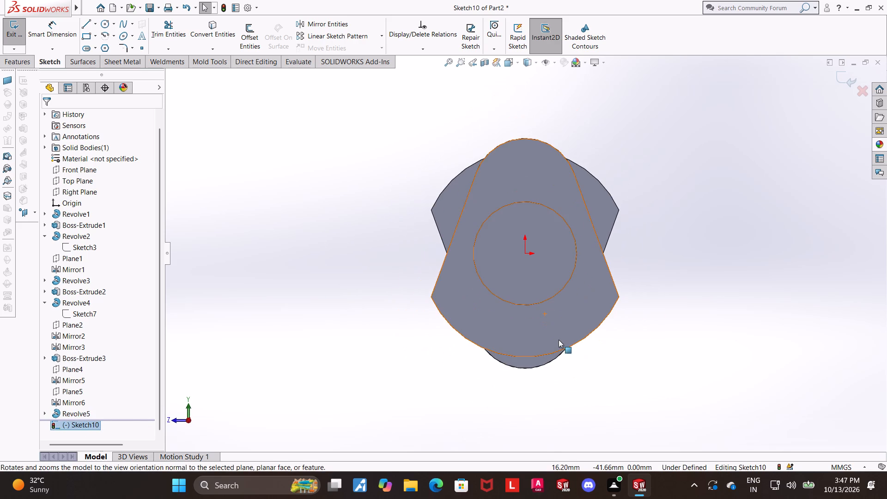
{"action": "scroll", "coordinate": [692, 271], "scroll_direction": "up", "scroll_amount": 2}
{"action": "left_click", "coordinate": [692, 270]}
{"action": "scroll", "coordinate": [608, 244], "scroll_direction": "down", "scroll_amount": 1}
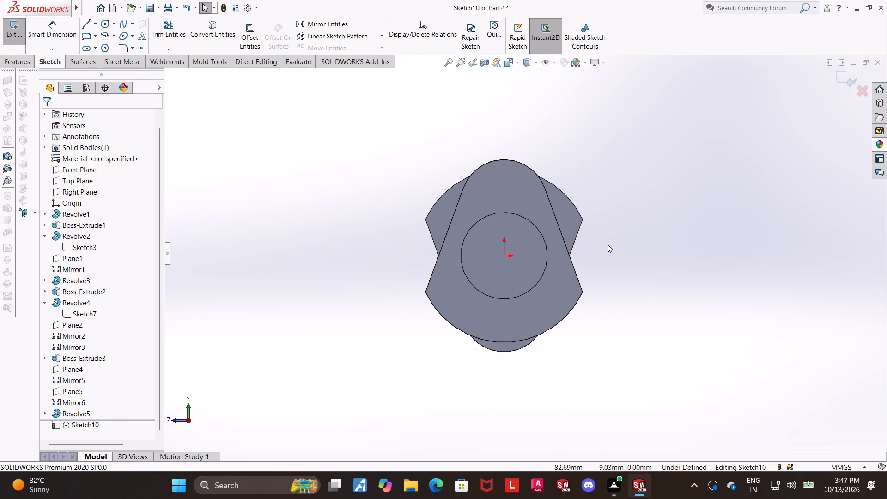
{"action": "scroll", "coordinate": [608, 244], "scroll_direction": "up", "scroll_amount": 1}
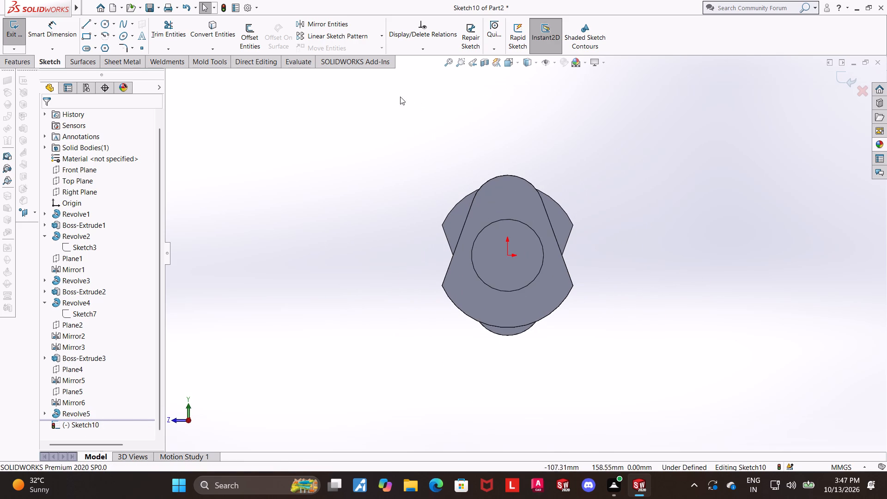
Convert the outline of the first throw's flange face, wide end up, into the new sketch.
{"action": "left_click", "coordinate": [223, 26]}
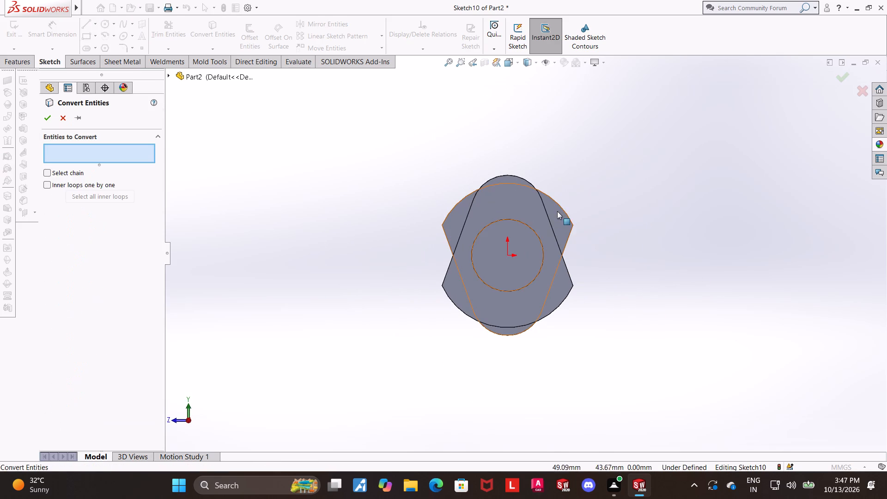
{"action": "left_click", "coordinate": [560, 207]}
{"action": "left_click", "coordinate": [568, 233]}
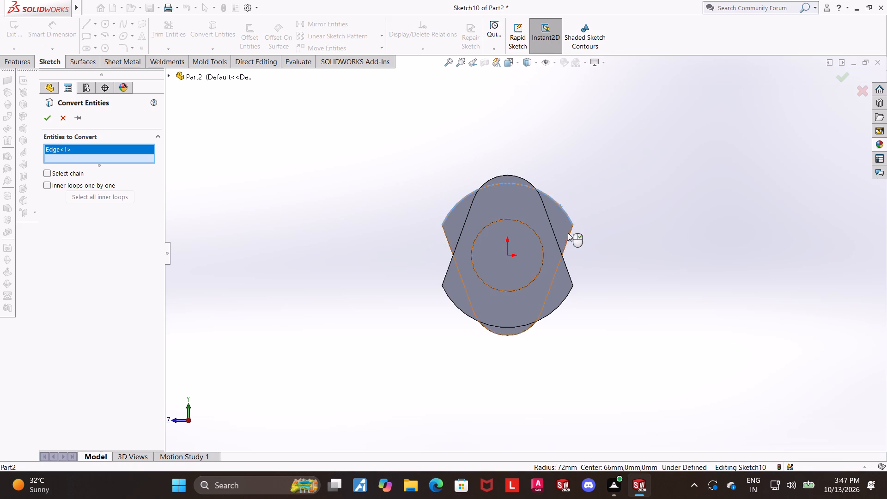
{"action": "scroll", "coordinate": [566, 257], "scroll_direction": "down", "scroll_amount": 1}
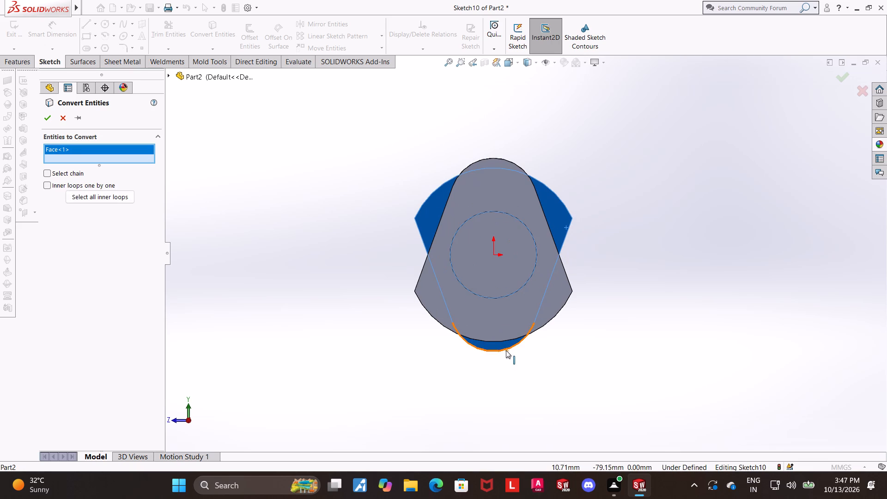
{"action": "left_click", "coordinate": [506, 350]}
{"action": "left_click", "coordinate": [562, 216]}
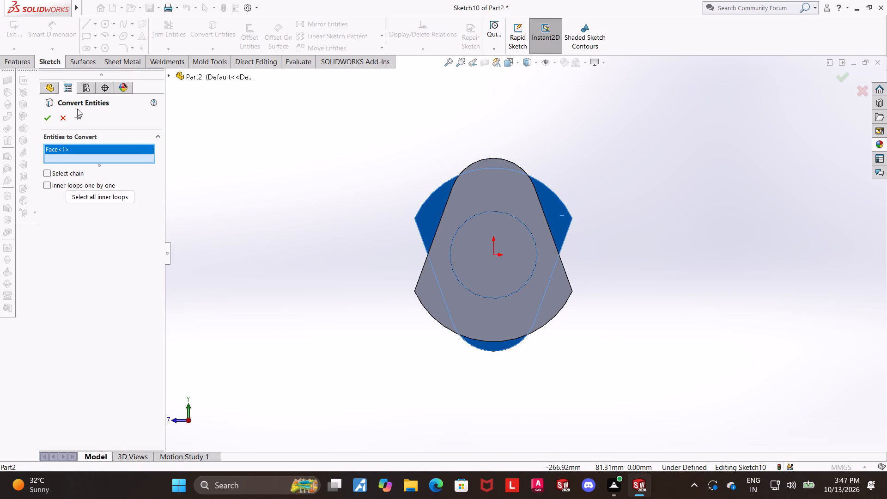
{"action": "left_click", "coordinate": [50, 112]}
{"action": "left_click", "coordinate": [210, 229]}
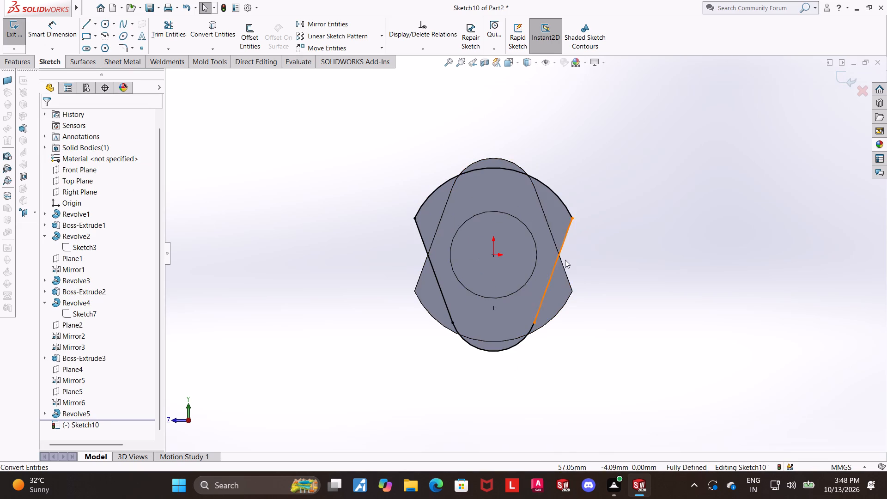
Examine the converted flange outline against the end journal and crankshaft from several angles.
{"action": "scroll", "coordinate": [565, 284], "scroll_direction": "up", "scroll_amount": 1}
{"action": "scroll", "coordinate": [564, 284], "scroll_direction": "down", "scroll_amount": 2}
{"action": "middle_click_drag", "start_coordinate": [563, 286], "coordinate": [580, 301]}
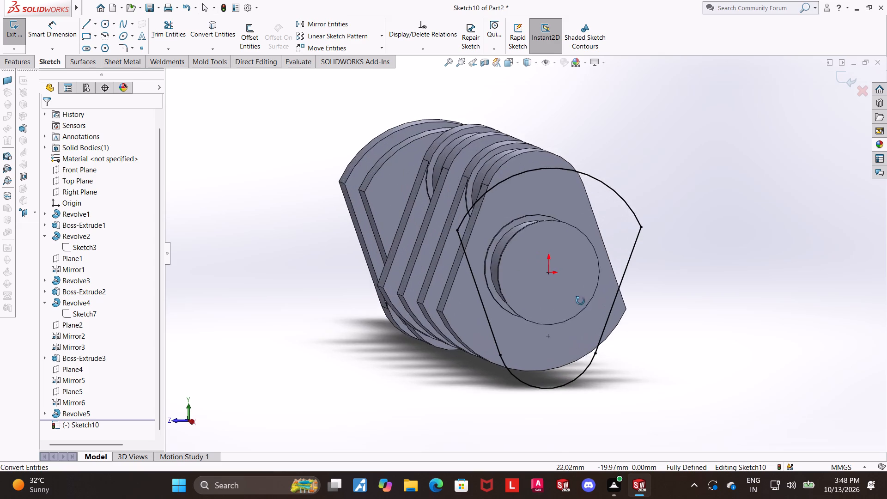
{"action": "middle_click_drag", "start_coordinate": [580, 301], "coordinate": [598, 328]}
{"action": "scroll", "coordinate": [598, 328], "scroll_direction": "up", "scroll_amount": 3}
{"action": "scroll", "coordinate": [668, 307], "scroll_direction": "down", "scroll_amount": 3}
{"action": "middle_click_drag", "start_coordinate": [629, 297], "coordinate": [630, 293]}
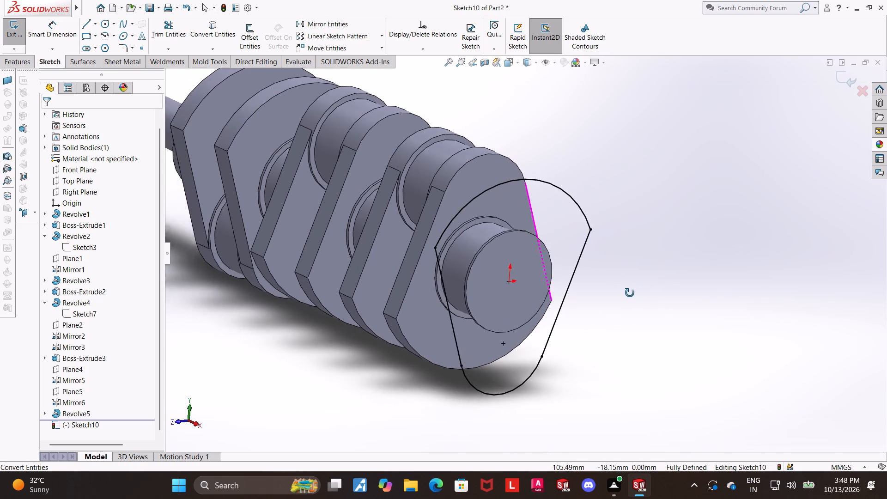
{"action": "middle_click_drag", "start_coordinate": [630, 293], "coordinate": [627, 289]}
{"action": "scroll", "coordinate": [627, 288], "scroll_direction": "up", "scroll_amount": 2}
{"action": "middle_click_drag", "start_coordinate": [627, 288], "coordinate": [627, 274]}
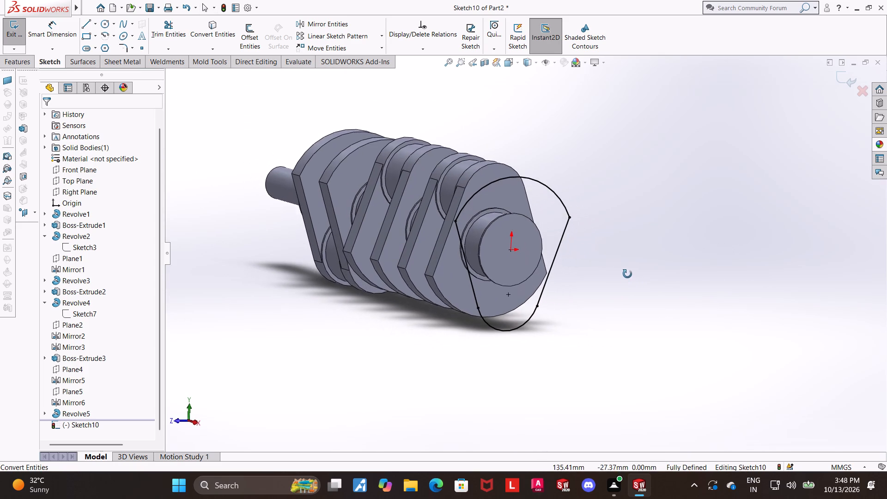
{"action": "middle_click_drag", "start_coordinate": [627, 274], "coordinate": [630, 275]}
{"action": "scroll", "coordinate": [610, 264], "scroll_direction": "up", "scroll_amount": 1}
{"action": "scroll", "coordinate": [602, 256], "scroll_direction": "down", "scroll_amount": 1}
Extrude the converted flange outline 15 mm blind outward from the end journal, merged with the body.
{"action": "left_click", "coordinate": [838, 78]}
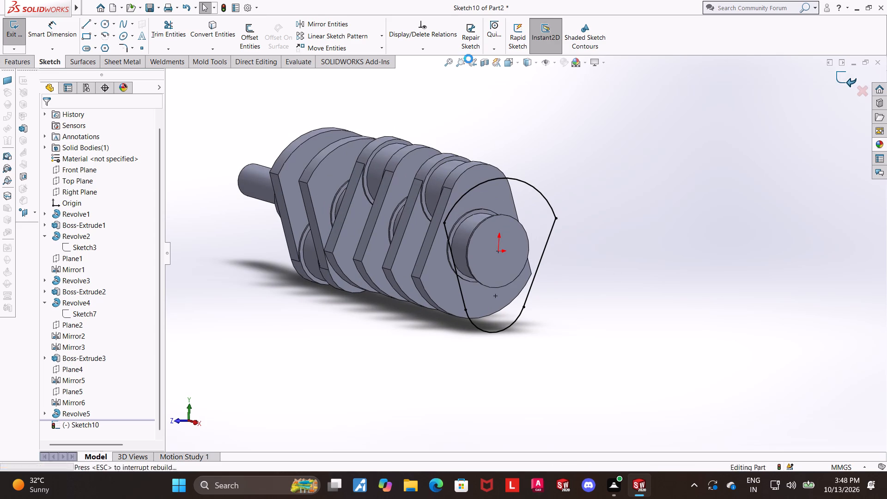
{"action": "left_click", "coordinate": [25, 35]}
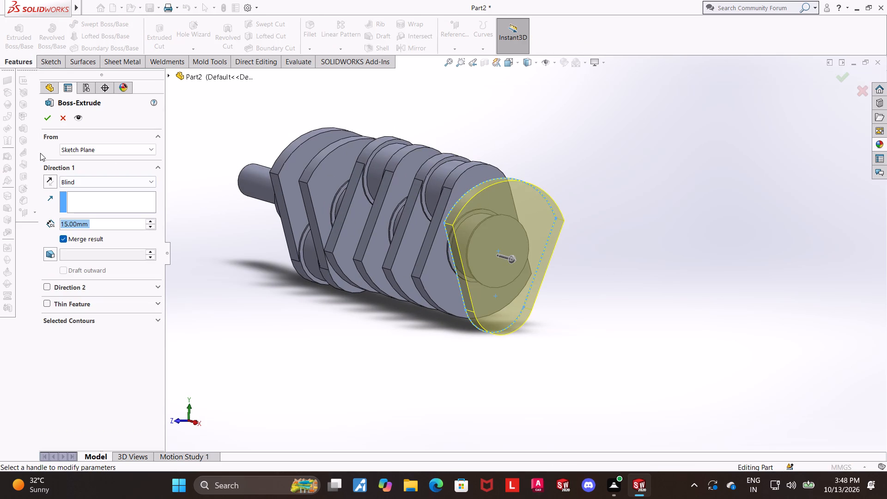
{"action": "left_click", "coordinate": [46, 121]}
{"action": "left_click", "coordinate": [661, 194]}
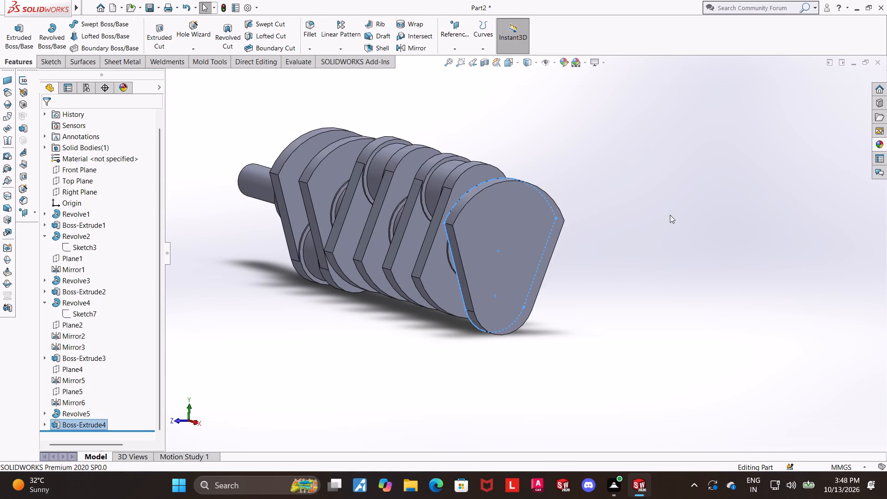
Mirror the first throw's collared pin (Revolve2) about Plane4, the middle journal's mid-plane, onto the new end flange.
{"action": "scroll", "coordinate": [670, 215], "scroll_direction": "up", "scroll_amount": 1}
{"action": "scroll", "coordinate": [670, 215], "scroll_direction": "down", "scroll_amount": 1}
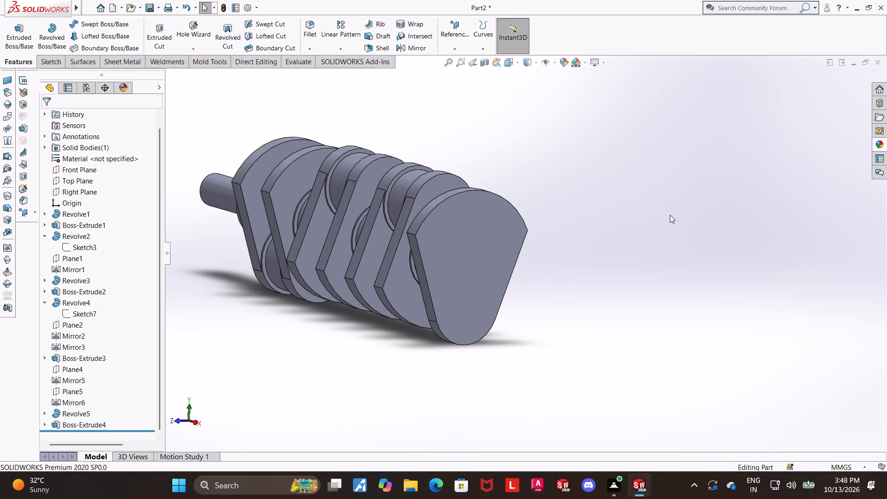
{"action": "middle_click_drag", "start_coordinate": [538, 264], "coordinate": [576, 262]}
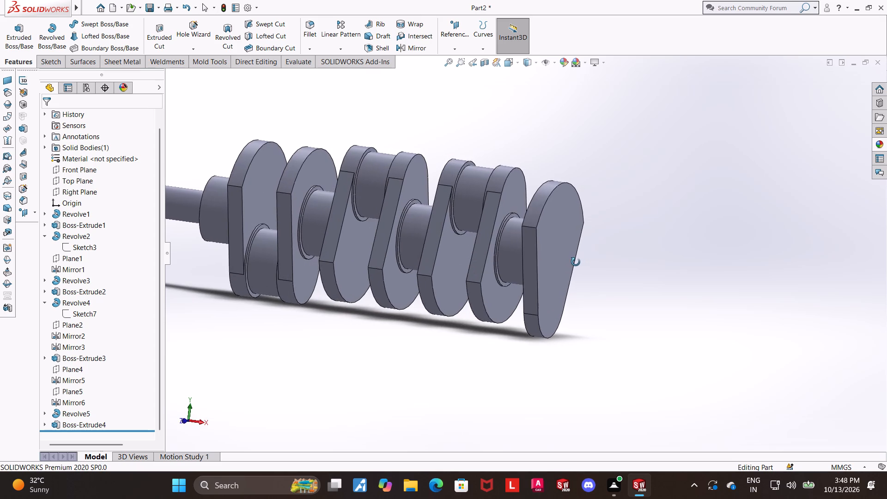
{"action": "middle_click_drag", "start_coordinate": [576, 262], "coordinate": [571, 263]}
{"action": "scroll", "coordinate": [388, 227], "scroll_direction": "up", "scroll_amount": 2}
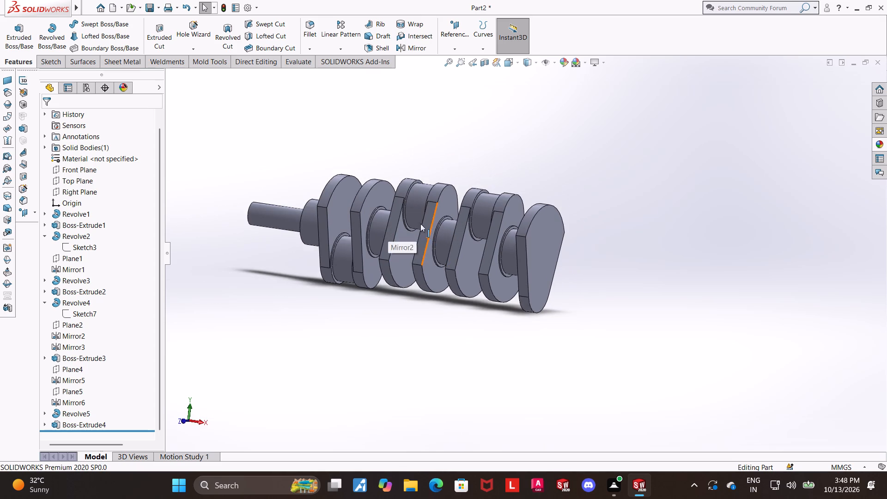
{"action": "middle_click_drag", "start_coordinate": [474, 256], "coordinate": [492, 253]}
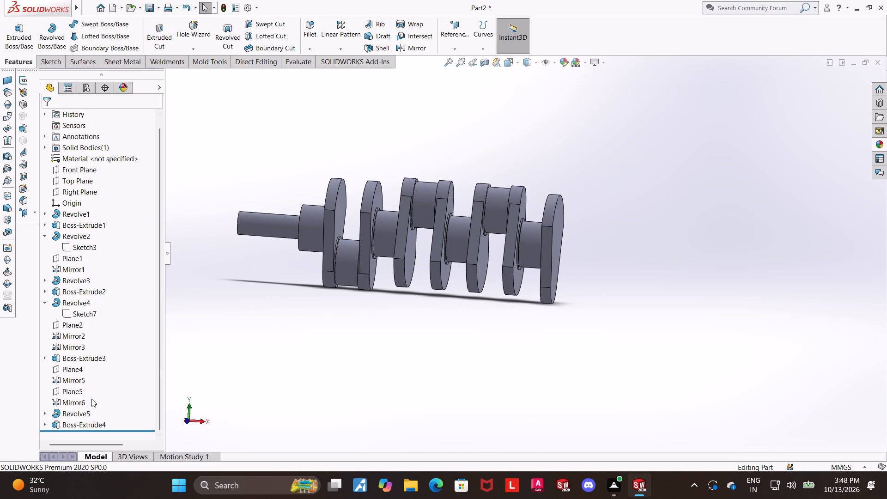
{"action": "left_click", "coordinate": [414, 43]}
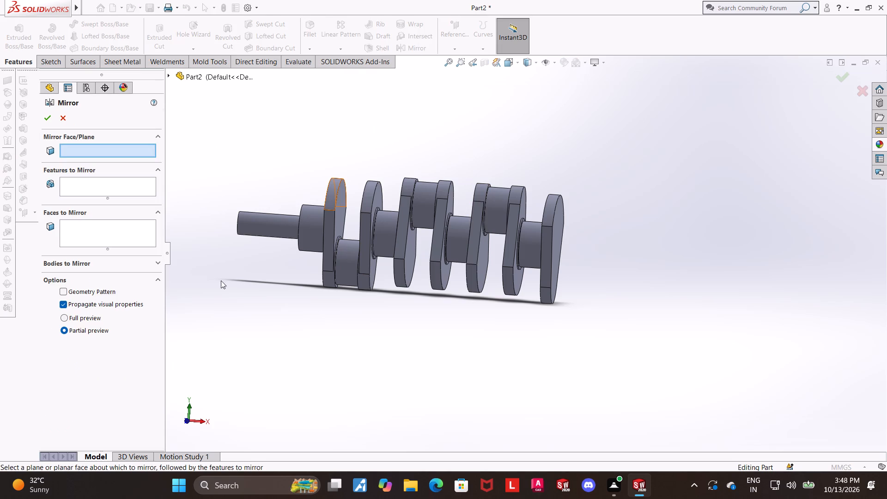
{"action": "left_click", "coordinate": [168, 73]}
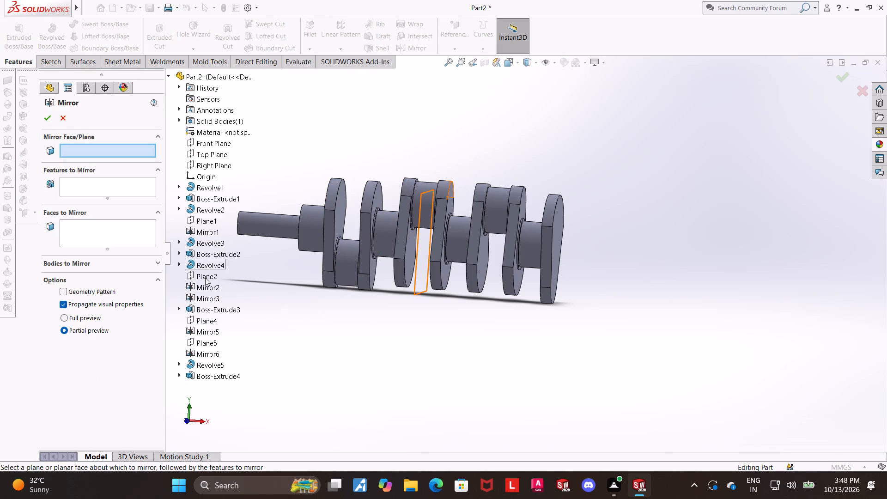
{"action": "middle_click_drag", "start_coordinate": [406, 286], "coordinate": [411, 284]}
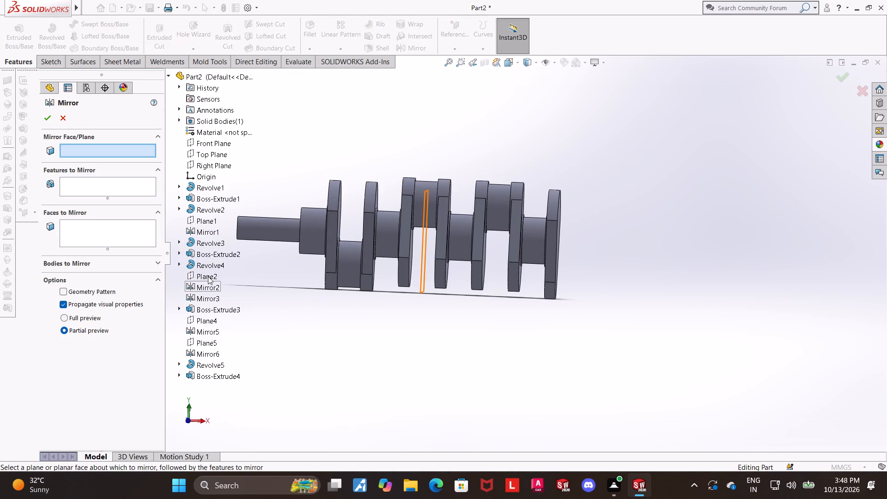
{"action": "left_click", "coordinate": [203, 320]}
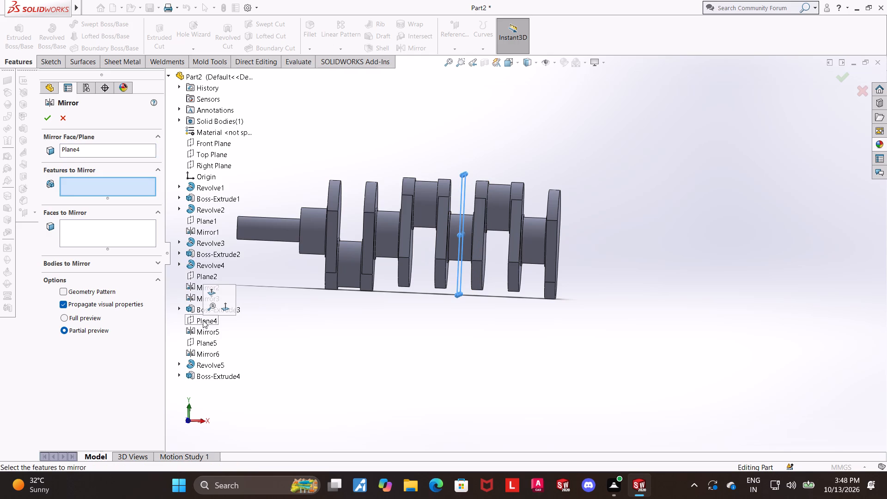
{"action": "left_click", "coordinate": [194, 210]}
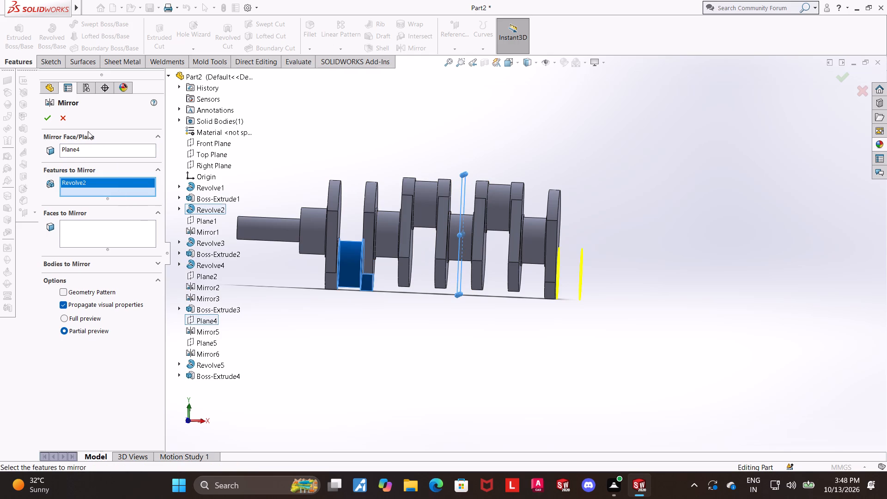
{"action": "left_click", "coordinate": [47, 120]}
{"action": "left_click", "coordinate": [679, 214]}
{"action": "middle_click_drag", "start_coordinate": [674, 218], "coordinate": [625, 243]}
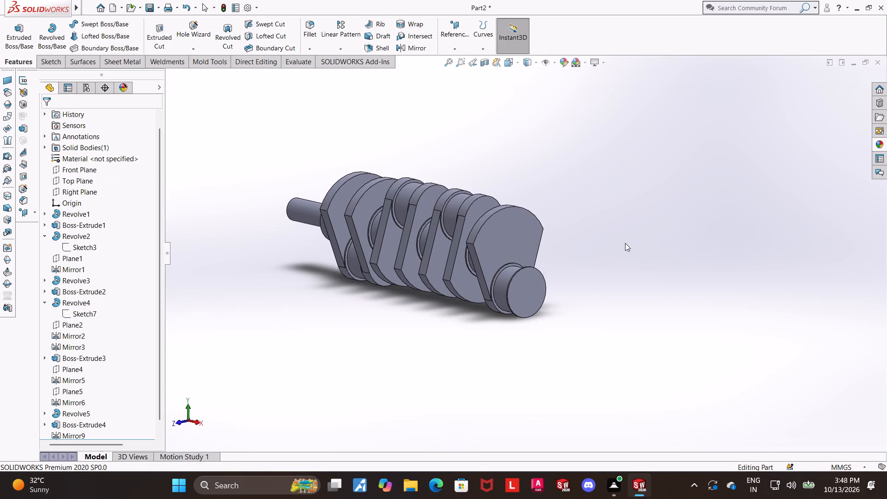
Create a reference plane offset 18 mm outward from the outer face of the new end flange.
{"action": "scroll", "coordinate": [604, 229], "scroll_direction": "down", "scroll_amount": 2}
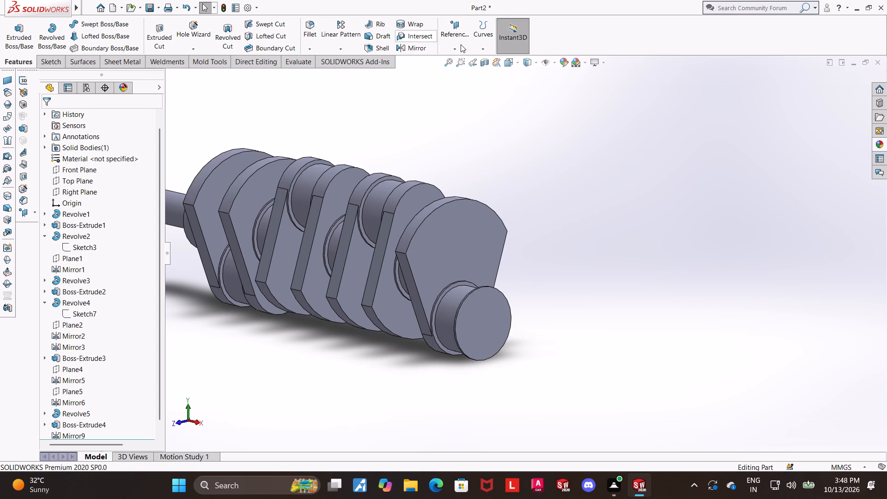
{"action": "left_click", "coordinate": [460, 47]}
{"action": "left_click", "coordinate": [461, 56]}
{"action": "left_click", "coordinate": [486, 247]}
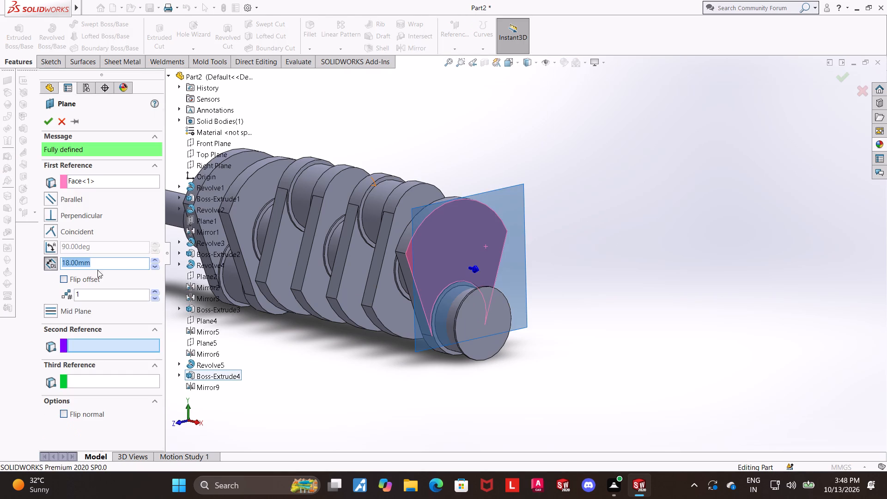
{"action": "middle_click_drag", "start_coordinate": [381, 352], "coordinate": [418, 336]}
{"action": "left_click", "coordinate": [54, 124]}
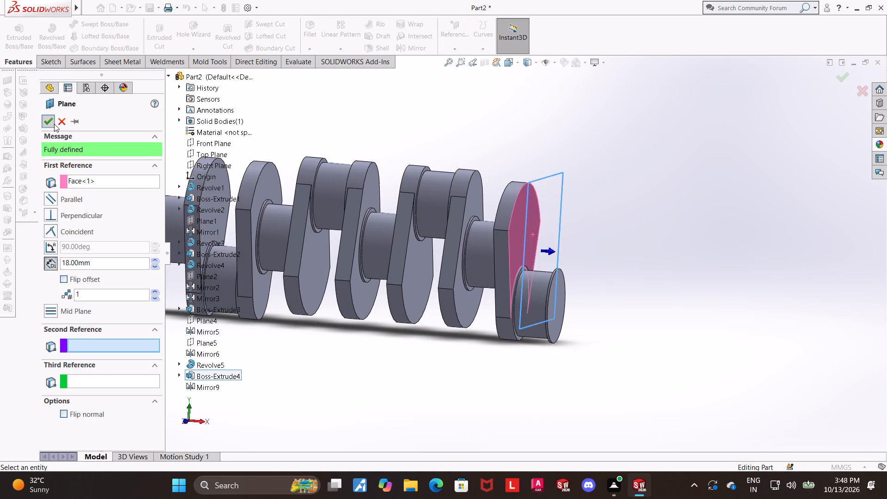
{"action": "left_click", "coordinate": [394, 152]}
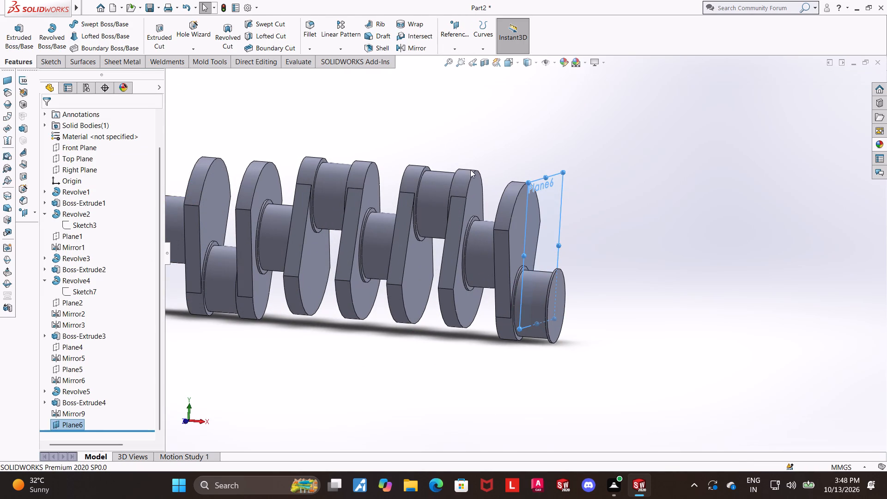
Mirror the last throw's extruded flange (Boss-Extrude4) about the new offset plane to the pin's outer end.
{"action": "middle_click_drag", "start_coordinate": [555, 140], "coordinate": [550, 145]}
{"action": "left_click", "coordinate": [412, 49]}
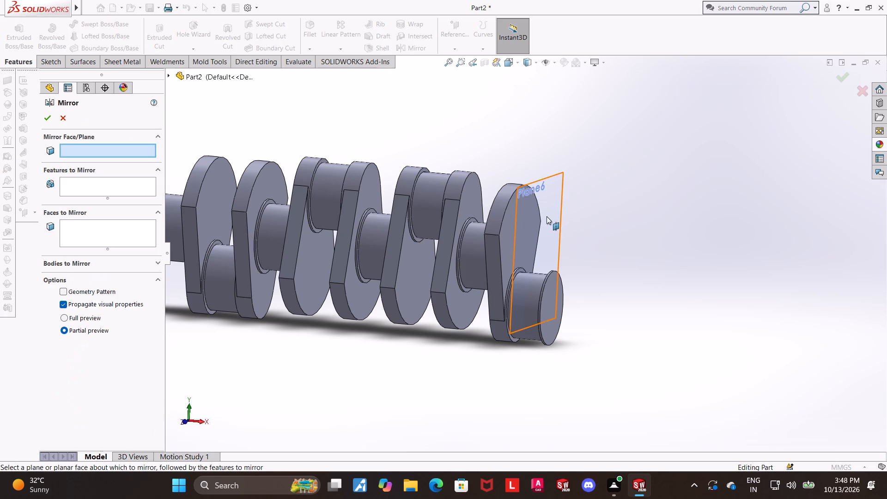
{"action": "left_click", "coordinate": [547, 216]}
{"action": "left_click", "coordinate": [166, 77]}
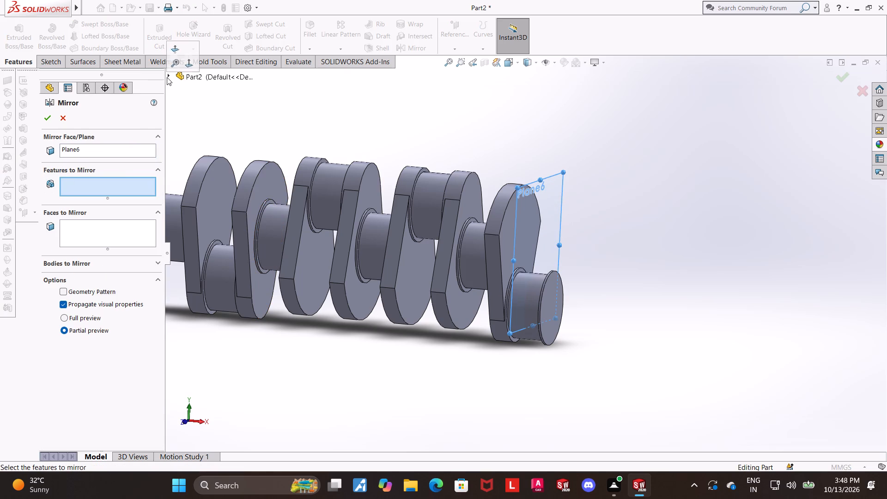
{"action": "left_click", "coordinate": [170, 73]}
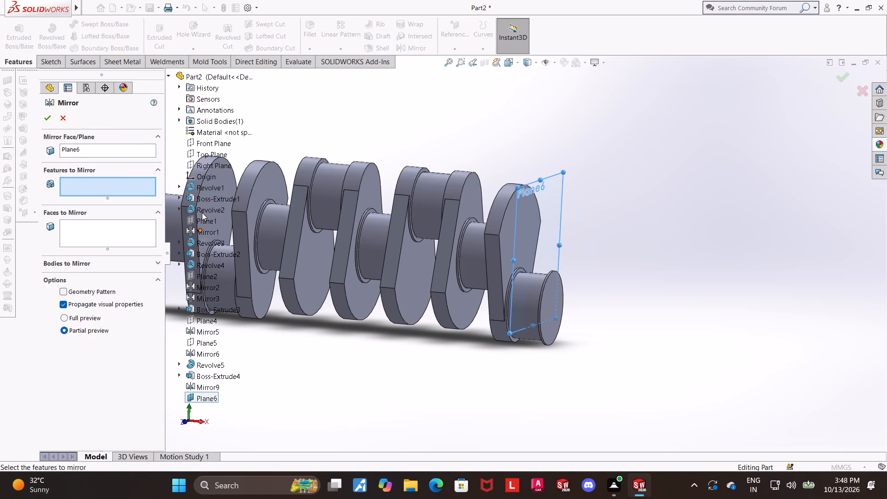
{"action": "left_click", "coordinate": [201, 376]}
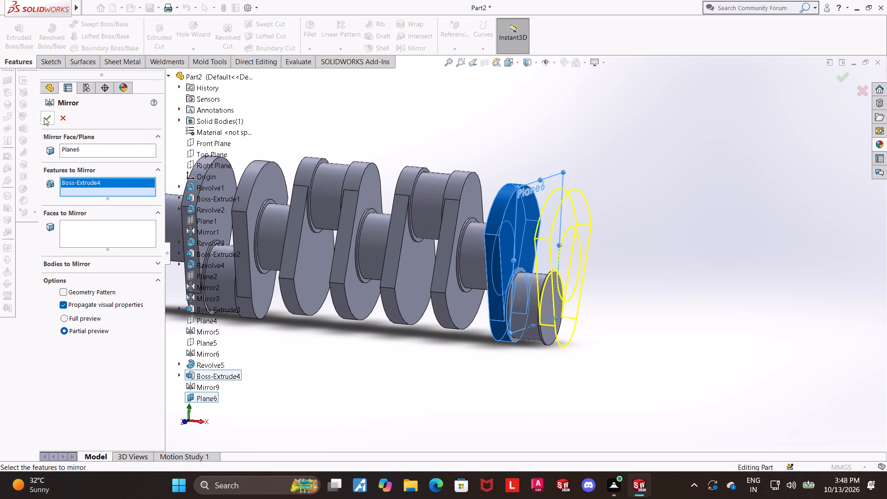
{"action": "left_click", "coordinate": [44, 117]}
{"action": "left_click", "coordinate": [682, 240]}
{"action": "middle_click_drag", "start_coordinate": [670, 249], "coordinate": [658, 260]}
{"action": "scroll", "coordinate": [657, 260], "scroll_direction": "up", "scroll_amount": 2}
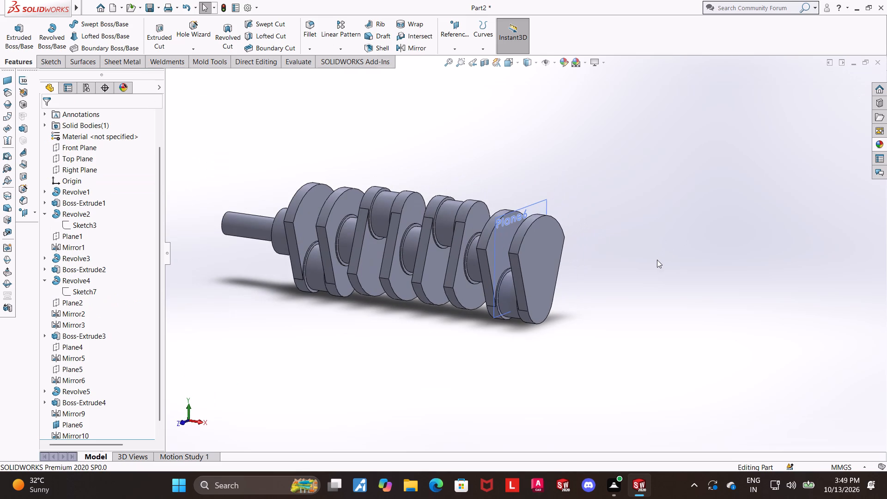
Hide the reference plane through the last throw's pin.
{"action": "scroll", "coordinate": [75, 411], "scroll_direction": "down", "scroll_amount": 4}
{"action": "left_click", "coordinate": [71, 411]}
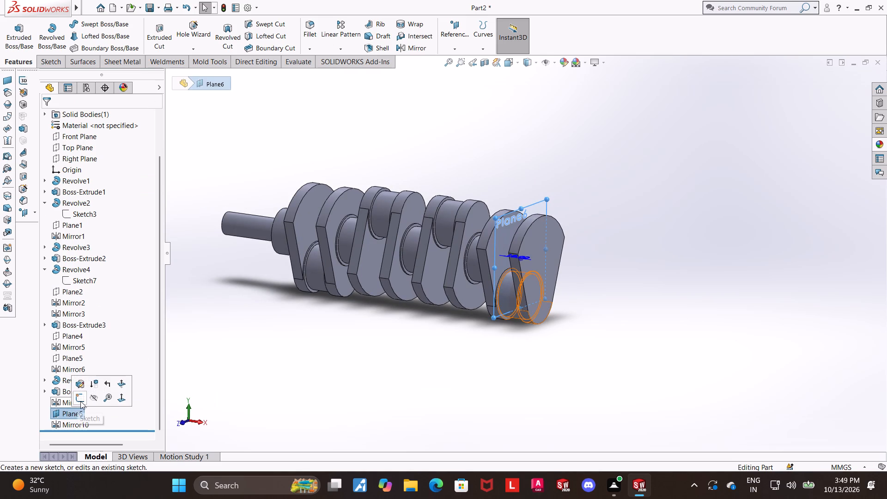
{"action": "left_click", "coordinate": [89, 400]}
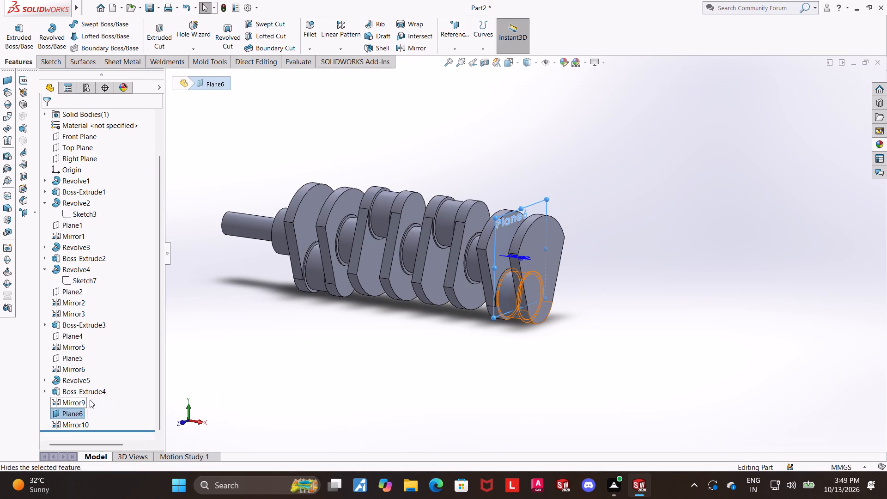
{"action": "left_click", "coordinate": [529, 384]}
Mirror the collared journal before the last throw (Revolve5) about Plane6 onto the outermost flange.
{"action": "scroll", "coordinate": [561, 355], "scroll_direction": "up", "scroll_amount": 2}
{"action": "scroll", "coordinate": [589, 296], "scroll_direction": "down", "scroll_amount": 2}
{"action": "middle_click_drag", "start_coordinate": [605, 323], "coordinate": [611, 316]}
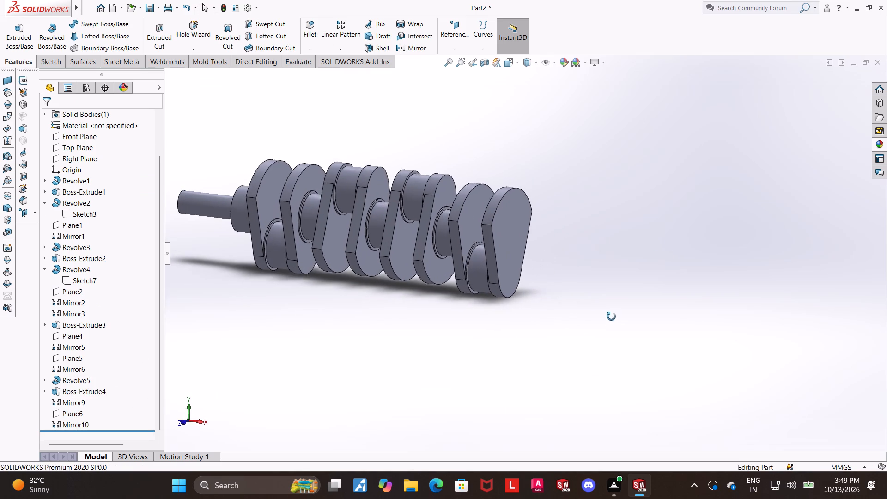
{"action": "middle_click_drag", "start_coordinate": [611, 316], "coordinate": [616, 322]}
{"action": "scroll", "coordinate": [616, 320], "scroll_direction": "up", "scroll_amount": 1}
{"action": "scroll", "coordinate": [549, 227], "scroll_direction": "down", "scroll_amount": 3}
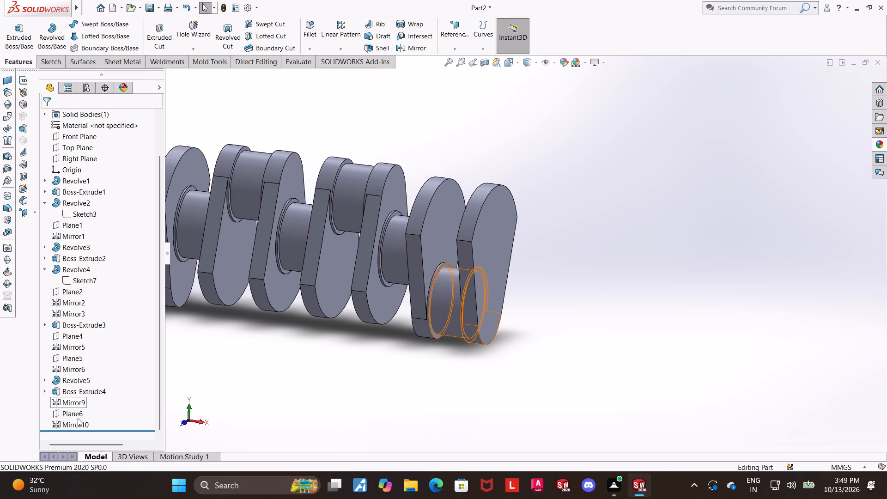
{"action": "left_click", "coordinate": [78, 418]}
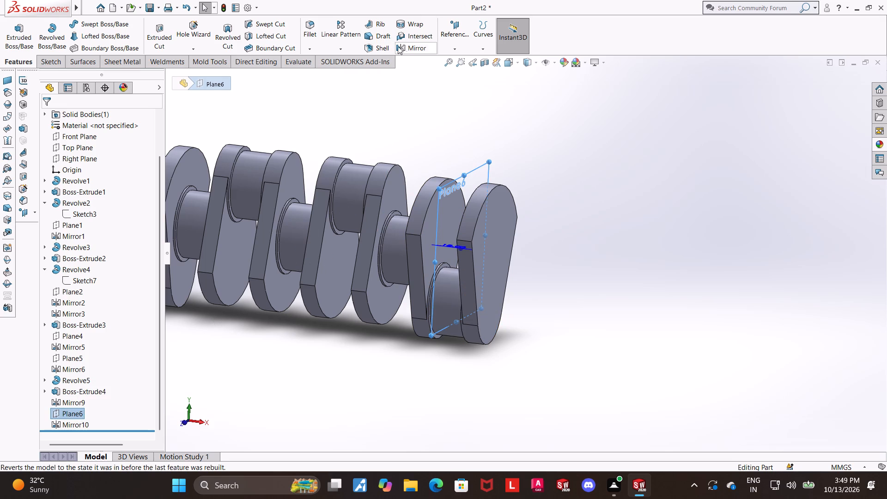
{"action": "left_click", "coordinate": [410, 47]}
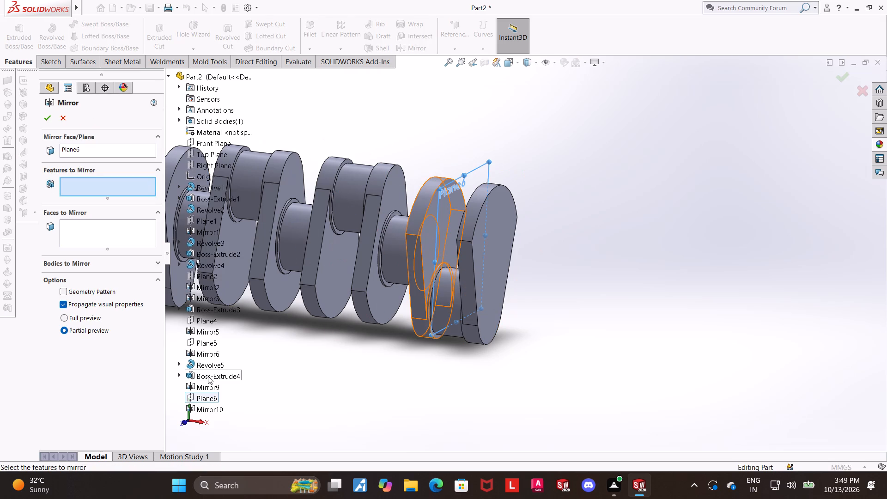
{"action": "left_click", "coordinate": [206, 366]}
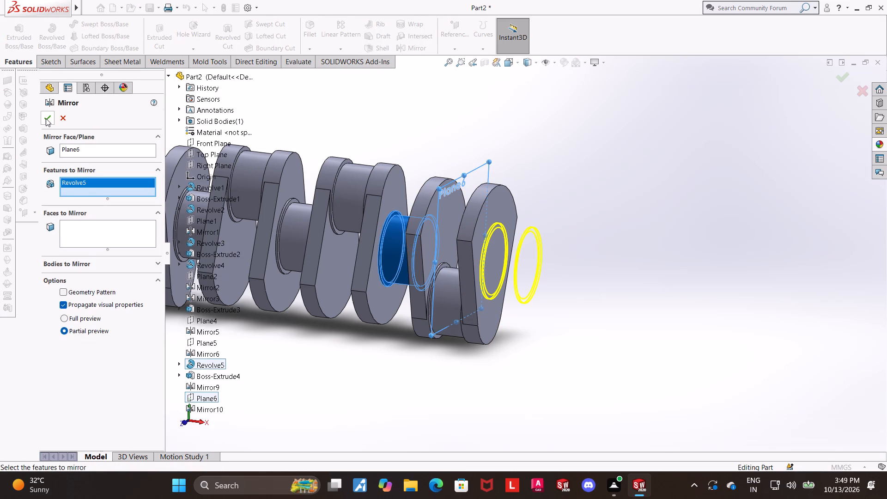
{"action": "left_click", "coordinate": [46, 117]}
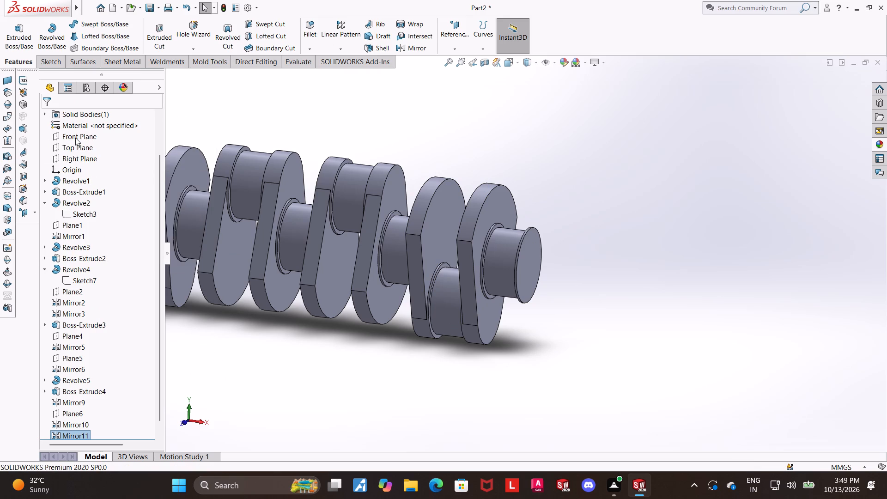
Start a sketch on the new end journal's outer face and draw a circle of about 74 mm radius centred on the shaft axis.
{"action": "scroll", "coordinate": [14, 139], "scroll_direction": "up", "scroll_amount": 2}
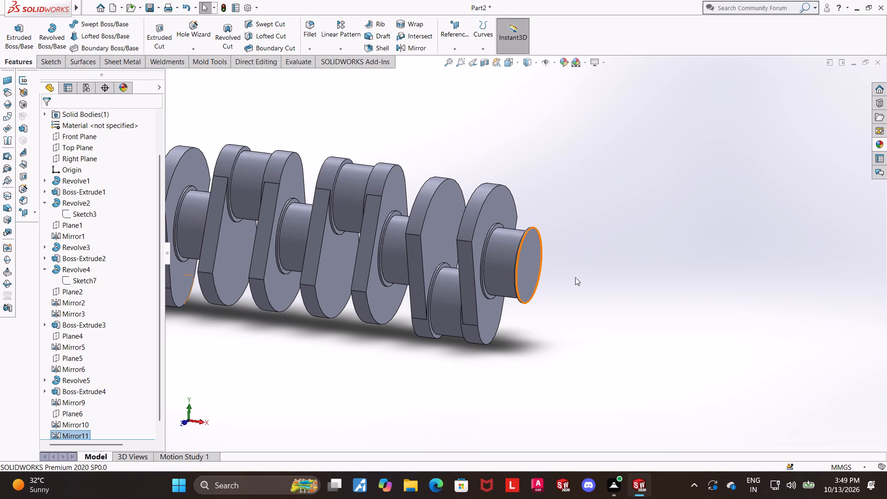
{"action": "scroll", "coordinate": [588, 270], "scroll_direction": "up", "scroll_amount": 1}
{"action": "middle_click_drag", "start_coordinate": [574, 247], "coordinate": [543, 253]}
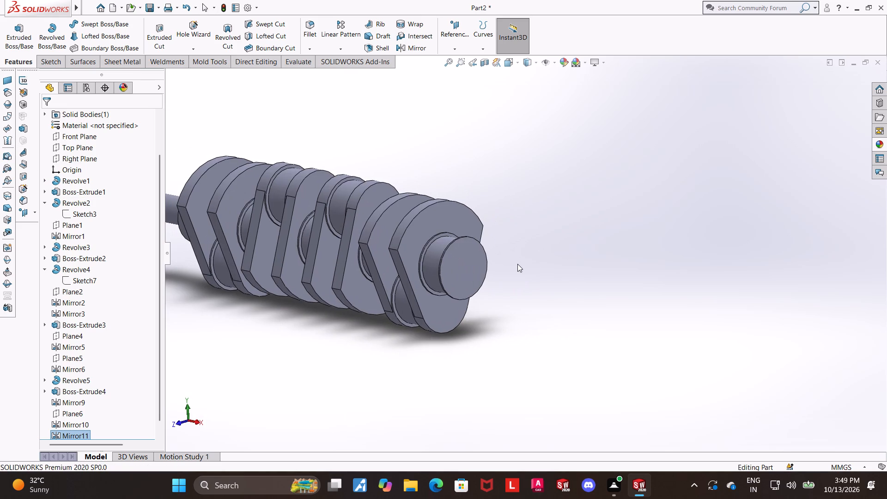
{"action": "left_click", "coordinate": [469, 268]}
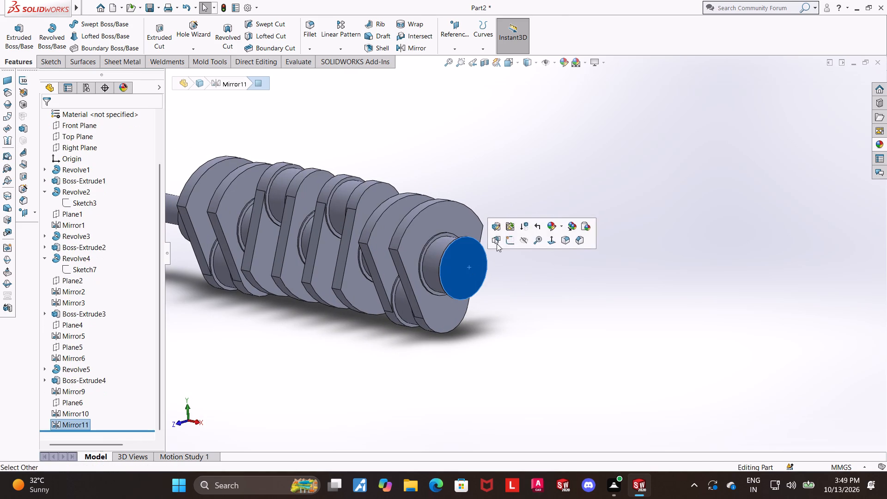
{"action": "left_click", "coordinate": [510, 240]}
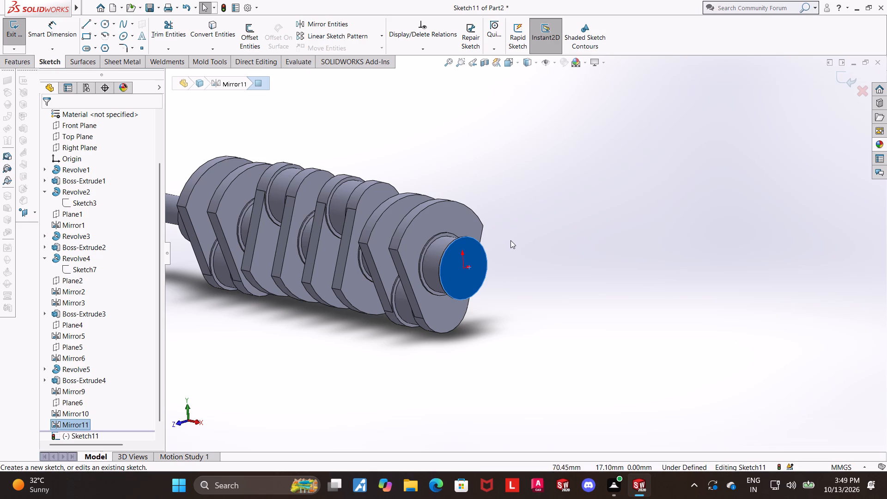
{"action": "left_click", "coordinate": [109, 23]}
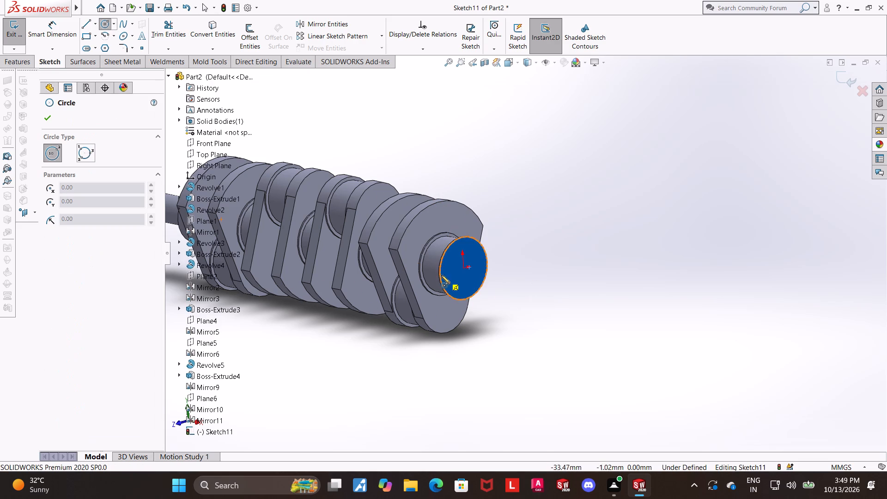
{"action": "left_click", "coordinate": [462, 269]}
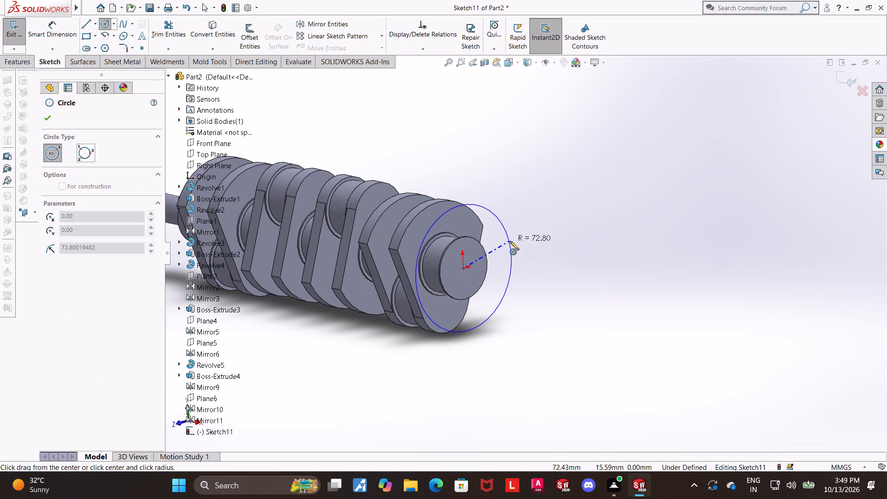
{"action": "left_click", "coordinate": [510, 241]}
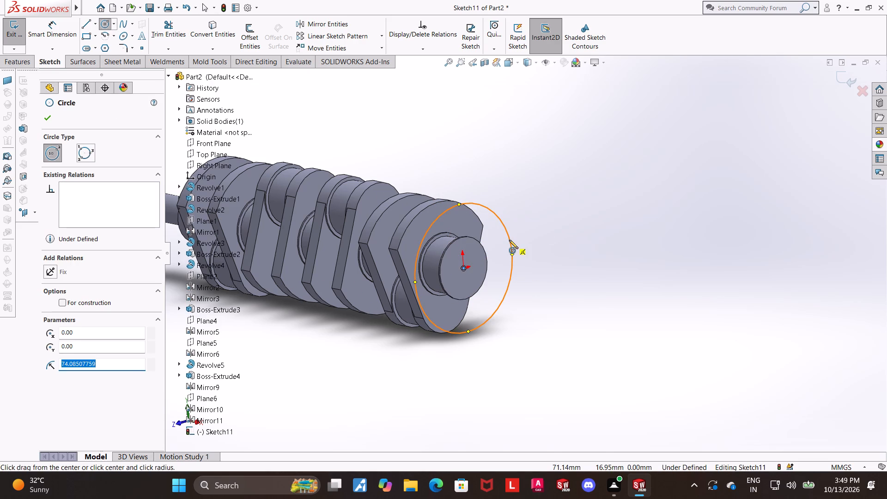
Examine the sketched end circle against the crankshaft flanges from several angles.
{"action": "scroll", "coordinate": [517, 245], "scroll_direction": "up", "scroll_amount": 2}
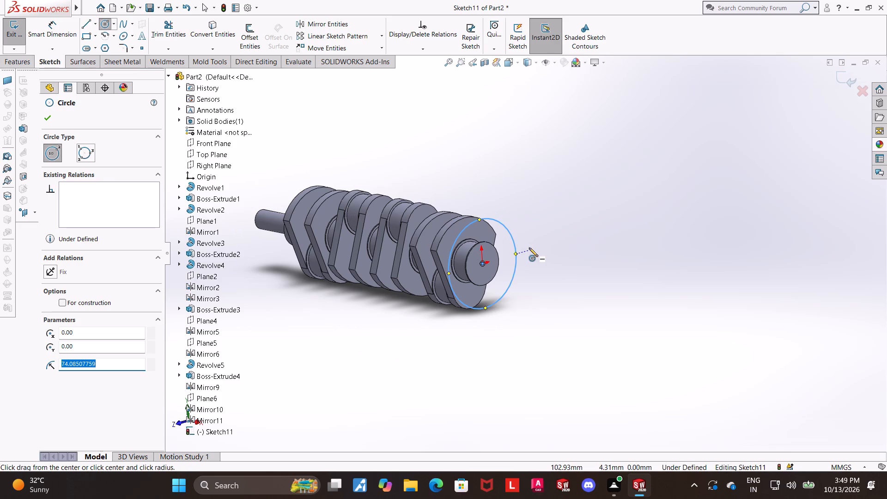
{"action": "scroll", "coordinate": [529, 248], "scroll_direction": "up", "scroll_amount": 1}
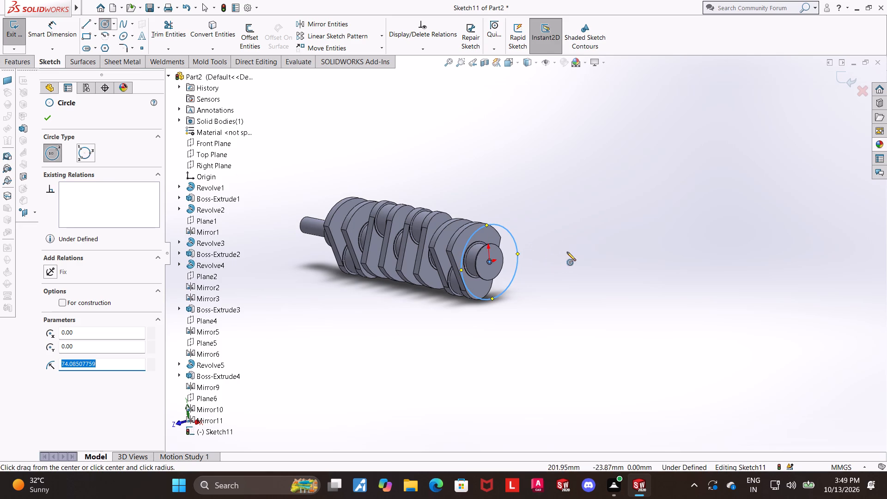
{"action": "middle_click_drag", "start_coordinate": [568, 251], "coordinate": [591, 233]}
{"action": "scroll", "coordinate": [574, 228], "scroll_direction": "down", "scroll_amount": 1}
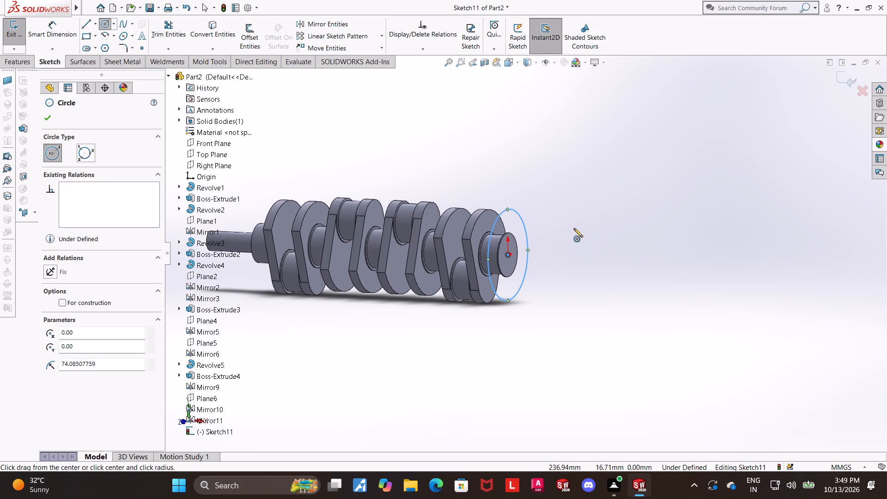
{"action": "scroll", "coordinate": [529, 228], "scroll_direction": "down", "scroll_amount": 1}
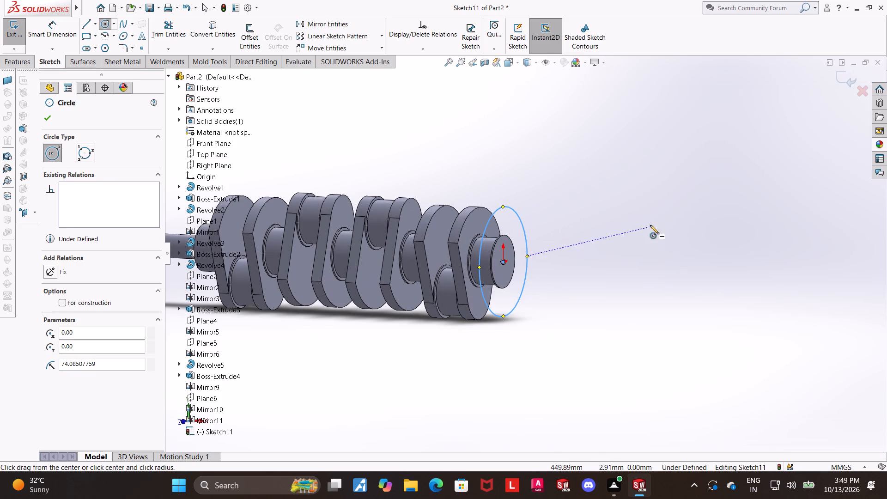
{"action": "middle_click_drag", "start_coordinate": [650, 225], "coordinate": [668, 231]}
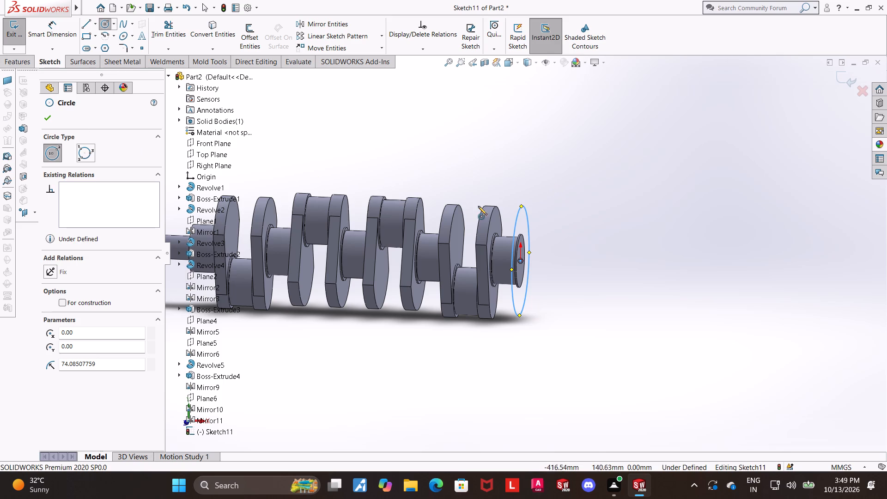
{"action": "middle_click_drag", "start_coordinate": [476, 208], "coordinate": [468, 213]}
{"action": "scroll", "coordinate": [468, 207], "scroll_direction": "up", "scroll_amount": 4}
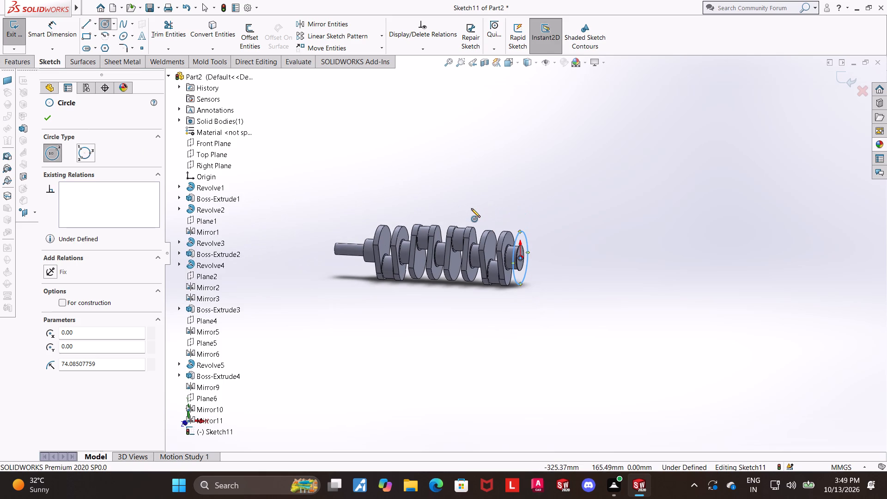
{"action": "scroll", "coordinate": [471, 208], "scroll_direction": "up", "scroll_amount": 1}
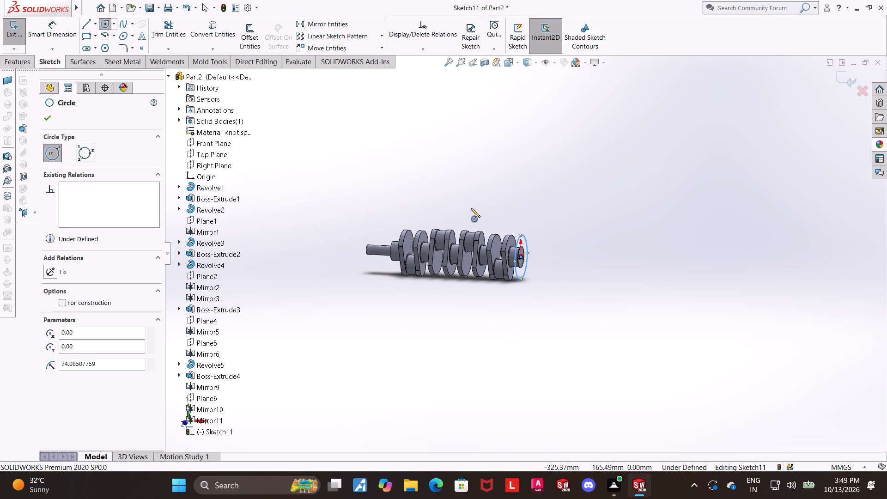
{"action": "scroll", "coordinate": [471, 208], "scroll_direction": "up", "scroll_amount": 1}
{"action": "scroll", "coordinate": [471, 208], "scroll_direction": "down", "scroll_amount": 1}
{"action": "middle_click_drag", "start_coordinate": [584, 242], "coordinate": [576, 244]}
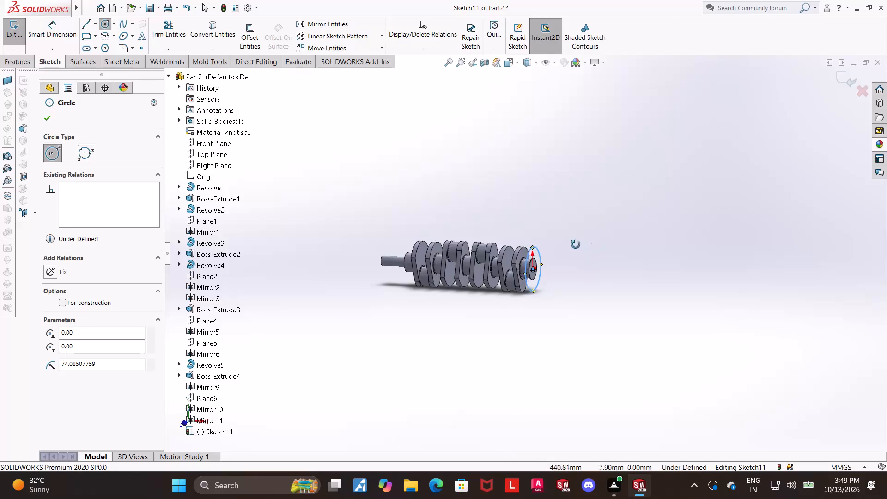
{"action": "middle_click_drag", "start_coordinate": [576, 244], "coordinate": [571, 243]}
Dimension the end circle to a 144 mm diameter and close the sketch.
{"action": "key", "text": "Escape"}
{"action": "left_click", "coordinate": [509, 56]}
{"action": "left_click", "coordinate": [510, 323]}
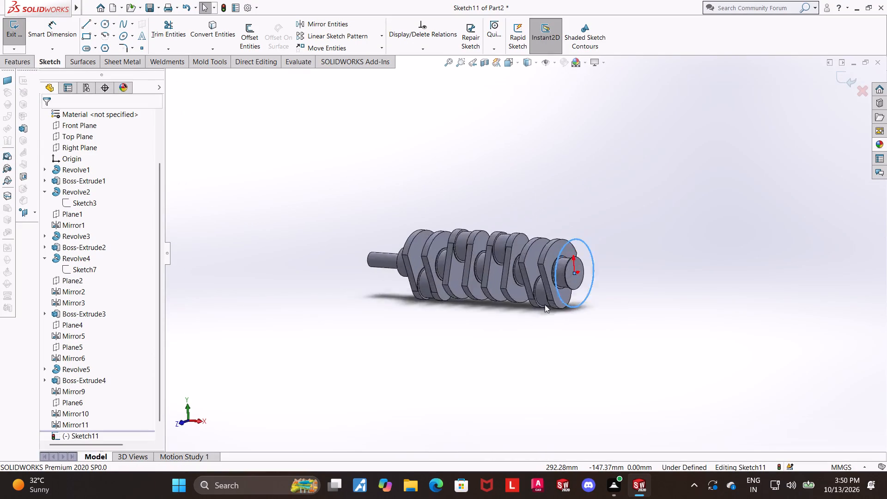
{"action": "scroll", "coordinate": [693, 286], "scroll_direction": "up", "scroll_amount": 2}
{"action": "left_click", "coordinate": [54, 30]}
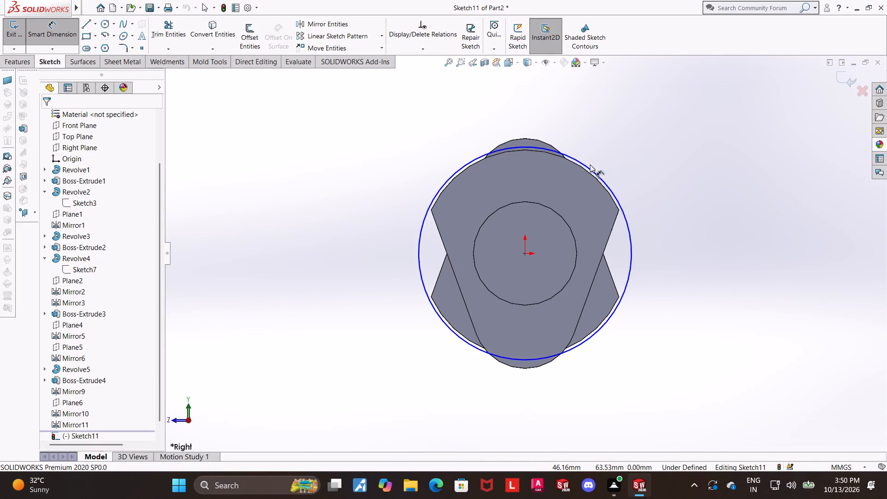
{"action": "left_click", "coordinate": [590, 168]}
{"action": "left_click", "coordinate": [610, 149]}
{"action": "type", "text": "144"}
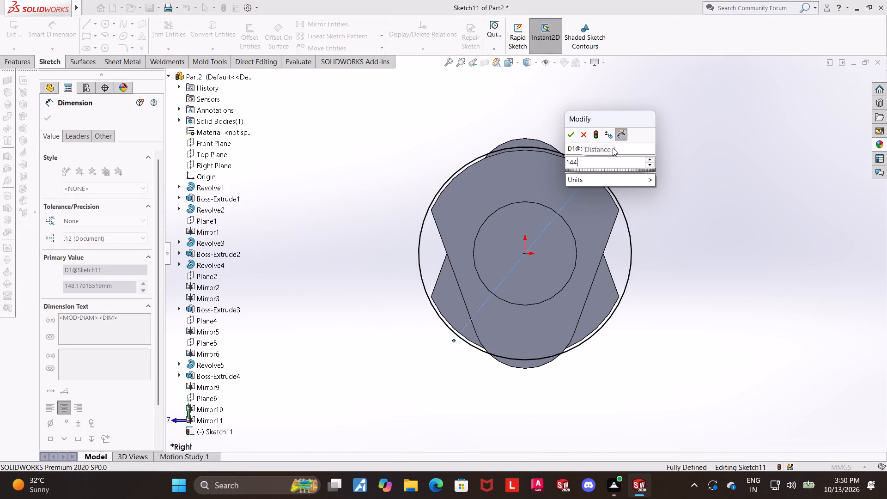
{"action": "key", "text": "Return"}
{"action": "key", "text": "Escape"}
{"action": "scroll", "coordinate": [770, 237], "scroll_direction": "up", "scroll_amount": 2}
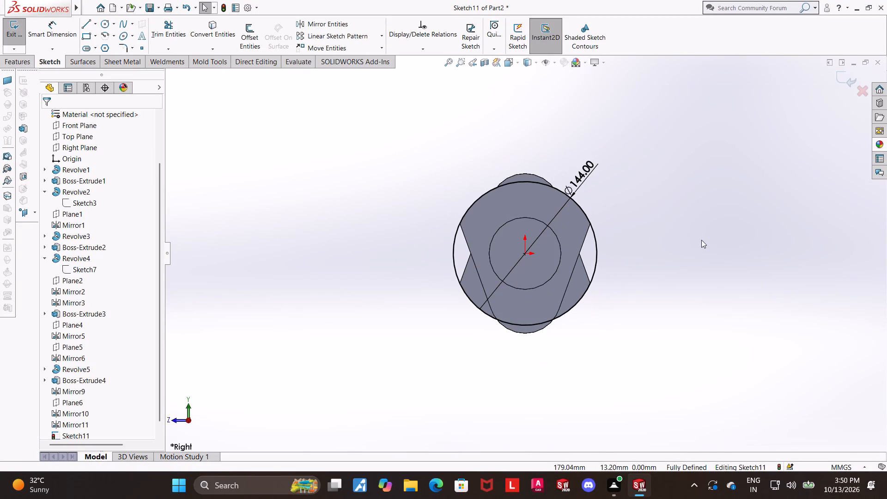
{"action": "scroll", "coordinate": [651, 244], "scroll_direction": "down", "scroll_amount": 1}
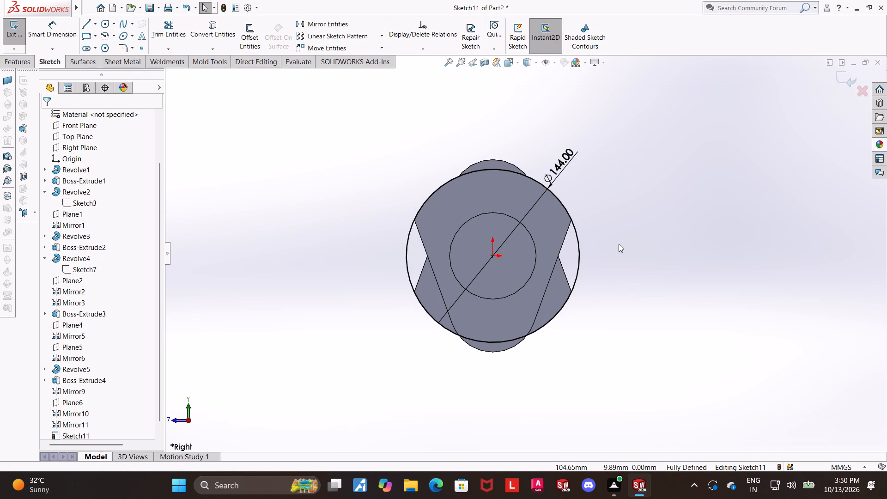
{"action": "scroll", "coordinate": [619, 244], "scroll_direction": "down", "scroll_amount": 1}
{"action": "scroll", "coordinate": [617, 248], "scroll_direction": "up", "scroll_amount": 1}
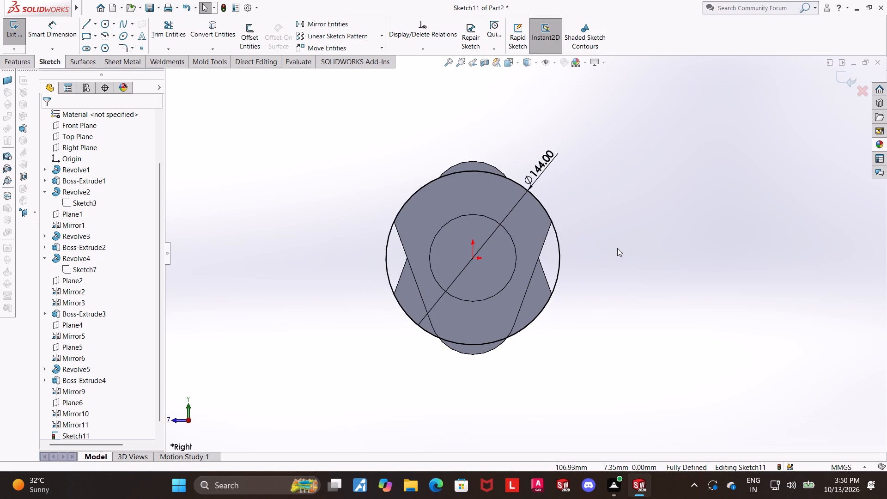
{"action": "scroll", "coordinate": [617, 248], "scroll_direction": "up", "scroll_amount": 1}
{"action": "scroll", "coordinate": [617, 248], "scroll_direction": "down", "scroll_amount": 1}
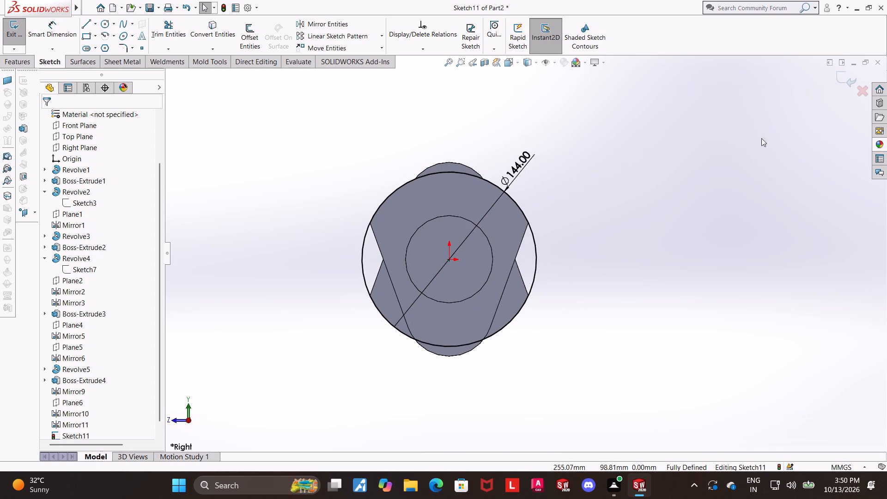
{"action": "left_click", "coordinate": [840, 78]}
Extrude the circle 15 mm blind outward from the end journal, merged with the body, as the round end flange.
{"action": "scroll", "coordinate": [607, 202], "scroll_direction": "up", "scroll_amount": 3}
{"action": "middle_click_drag", "start_coordinate": [588, 230], "coordinate": [630, 232]}
{"action": "scroll", "coordinate": [644, 269], "scroll_direction": "up", "scroll_amount": 4}
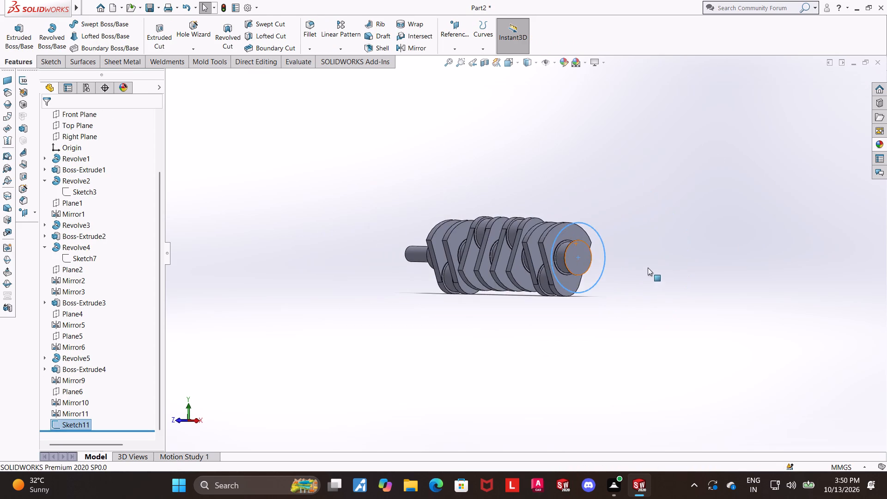
{"action": "scroll", "coordinate": [639, 252], "scroll_direction": "down", "scroll_amount": 3}
{"action": "left_click", "coordinate": [7, 34]}
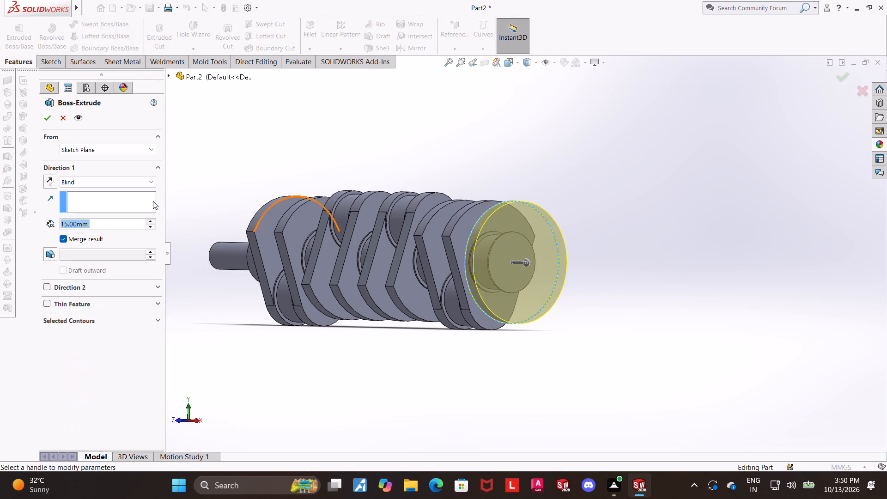
{"action": "left_click", "coordinate": [48, 122]}
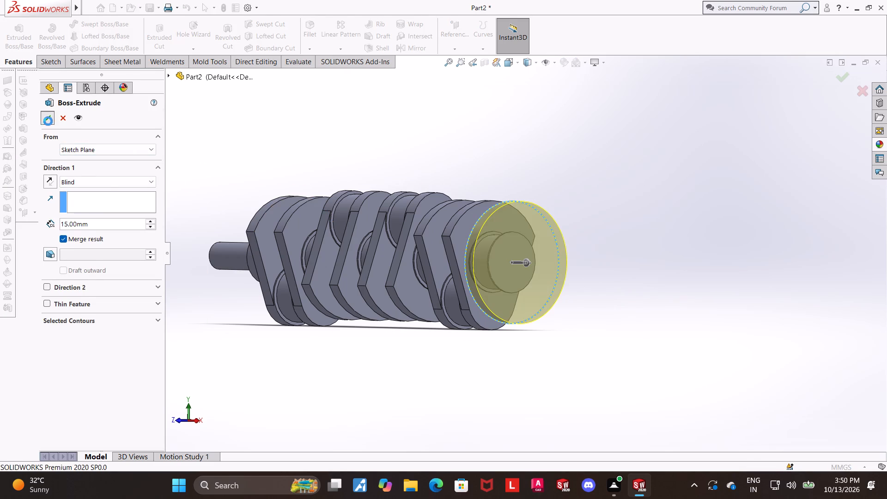
Examine the round end flange and the crank throws from several angles.
{"action": "scroll", "coordinate": [450, 193], "scroll_direction": "up", "scroll_amount": 2}
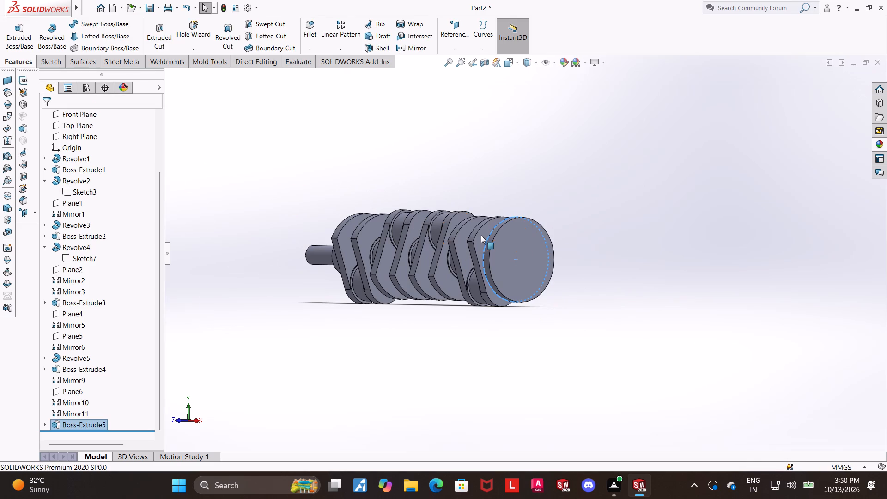
{"action": "scroll", "coordinate": [481, 236], "scroll_direction": "up", "scroll_amount": 2}
{"action": "middle_click_drag", "start_coordinate": [544, 276], "coordinate": [597, 306]}
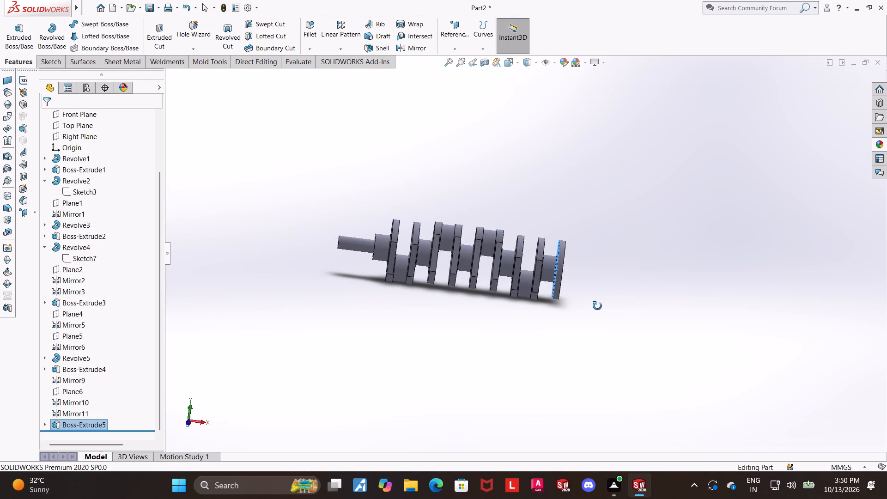
{"action": "middle_click_drag", "start_coordinate": [597, 306], "coordinate": [625, 308]}
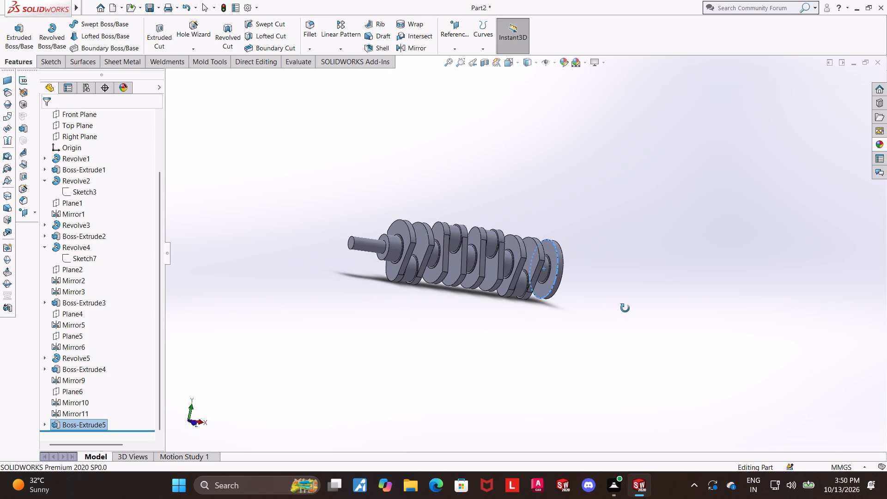
{"action": "middle_click_drag", "start_coordinate": [625, 308], "coordinate": [581, 310]}
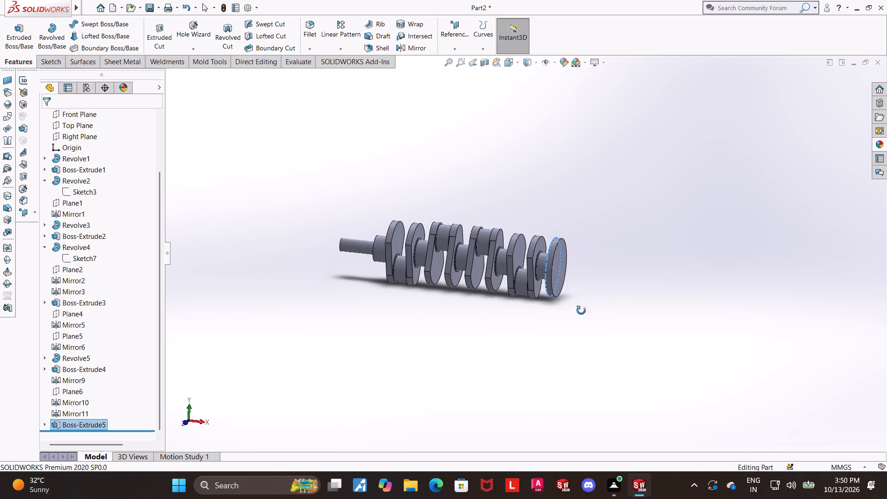
{"action": "middle_click_drag", "start_coordinate": [581, 310], "coordinate": [586, 316]}
{"action": "left_click", "coordinate": [593, 299]}
{"action": "scroll", "coordinate": [587, 253], "scroll_direction": "down", "scroll_amount": 4}
{"action": "middle_click_drag", "start_coordinate": [594, 274], "coordinate": [617, 284]}
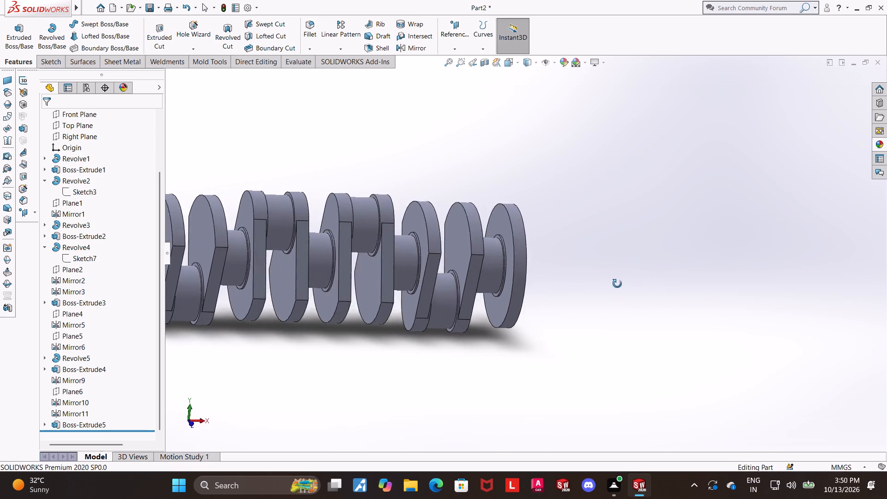
{"action": "middle_click_drag", "start_coordinate": [617, 284], "coordinate": [627, 292]}
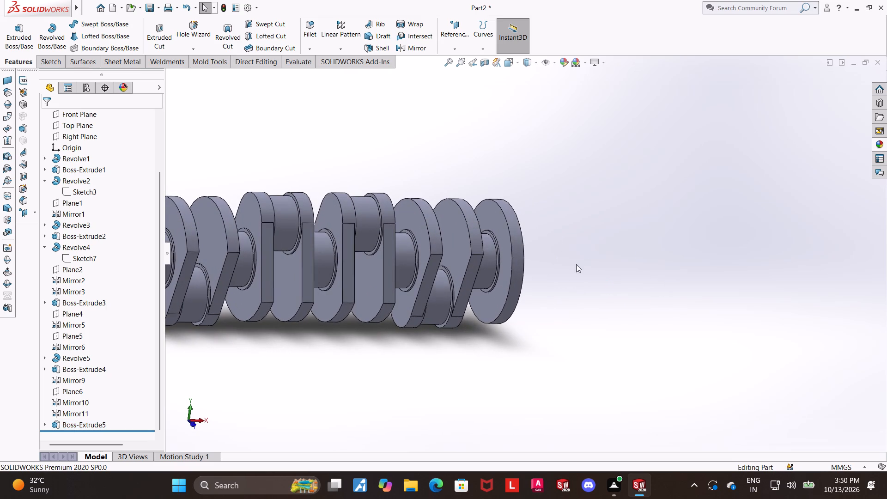
Measure the distance between the end journal's collar face and the inner face of the round end flange.
{"action": "scroll", "coordinate": [557, 243], "scroll_direction": "down", "scroll_amount": 2}
{"action": "middle_click_drag", "start_coordinate": [557, 250], "coordinate": [559, 281]}
{"action": "scroll", "coordinate": [495, 221], "scroll_direction": "down", "scroll_amount": 5}
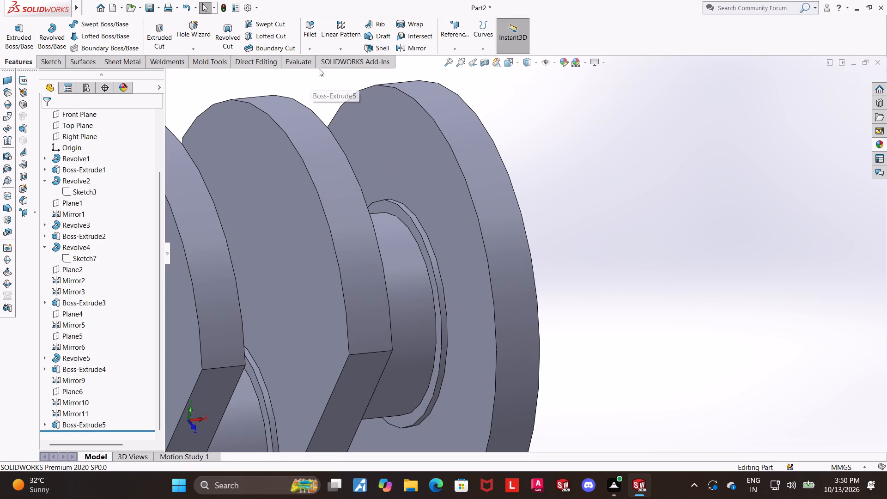
{"action": "left_click", "coordinate": [312, 62]}
{"action": "left_click", "coordinate": [105, 23]}
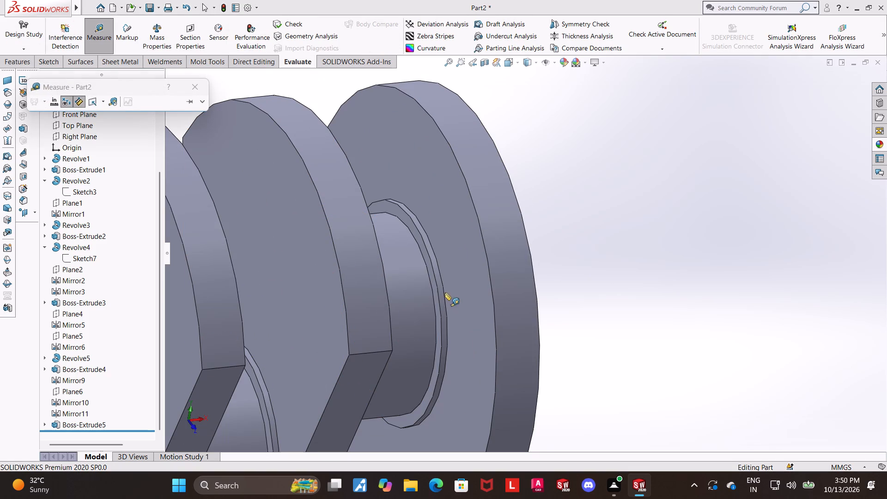
{"action": "left_click", "coordinate": [433, 287]}
{"action": "left_click", "coordinate": [454, 266]}
{"action": "scroll", "coordinate": [556, 243], "scroll_direction": "up", "scroll_amount": 1}
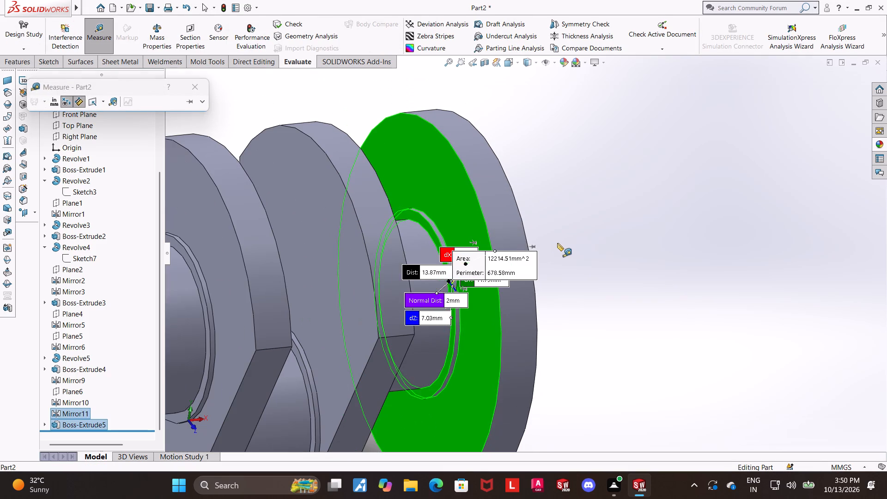
{"action": "scroll", "coordinate": [504, 239], "scroll_direction": "down", "scroll_amount": 4}
{"action": "key", "text": "Escape"}
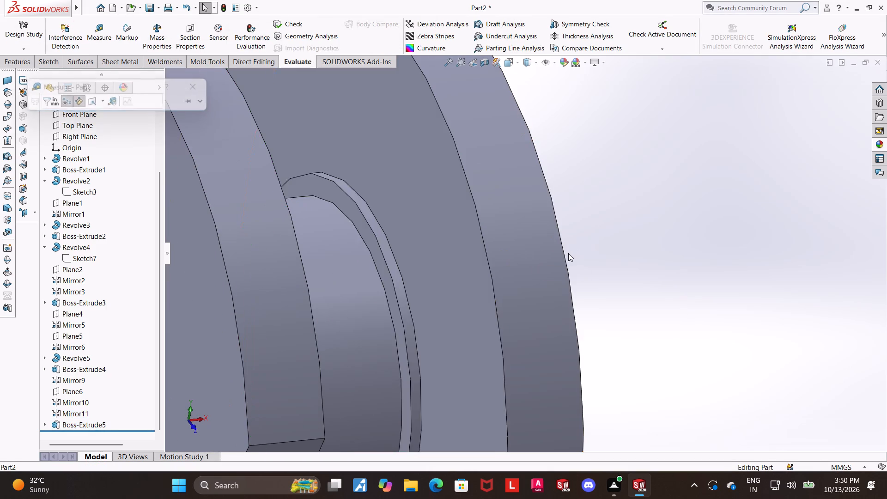
Measure the round end flange's thickness between its inner and outer faces.
{"action": "scroll", "coordinate": [568, 253], "scroll_direction": "up", "scroll_amount": 5}
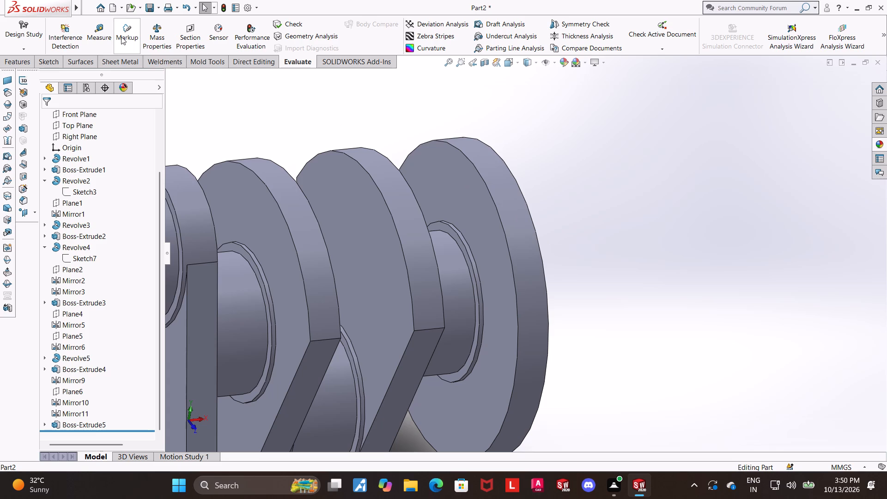
{"action": "left_click_drag", "start_coordinate": [102, 34], "coordinate": [106, 34]}
{"action": "left_click", "coordinate": [464, 207]}
{"action": "middle_click_drag", "start_coordinate": [648, 208], "coordinate": [578, 189]}
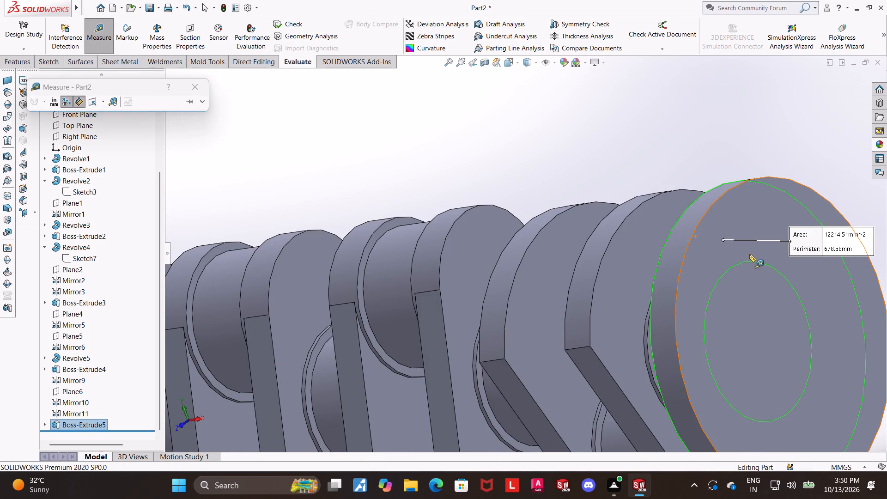
{"action": "left_click", "coordinate": [749, 254]}
{"action": "scroll", "coordinate": [747, 267], "scroll_direction": "up", "scroll_amount": 3}
{"action": "key", "text": "Escape"}
Examine the whole crankshaft from the side and in isometric view.
{"action": "scroll", "coordinate": [734, 259], "scroll_direction": "up", "scroll_amount": 2}
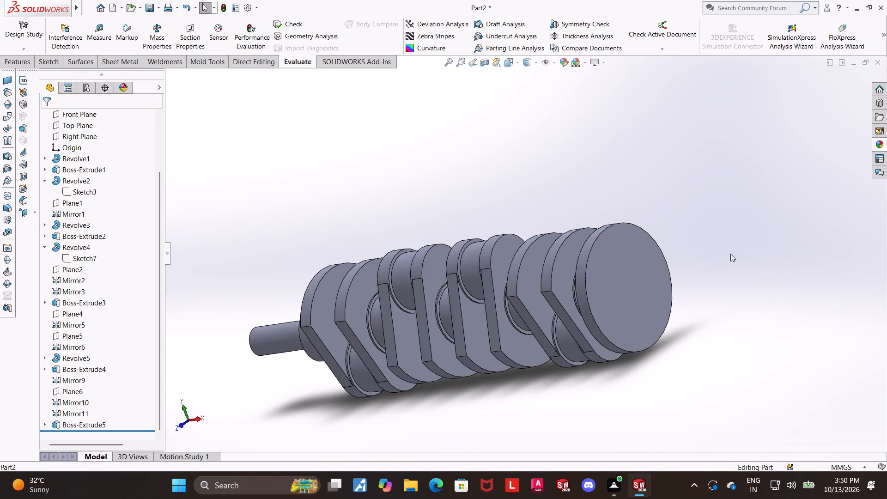
{"action": "scroll", "coordinate": [717, 244], "scroll_direction": "down", "scroll_amount": 2}
{"action": "middle_click_drag", "start_coordinate": [709, 245], "coordinate": [748, 298]}
{"action": "scroll", "coordinate": [750, 300], "scroll_direction": "up", "scroll_amount": 4}
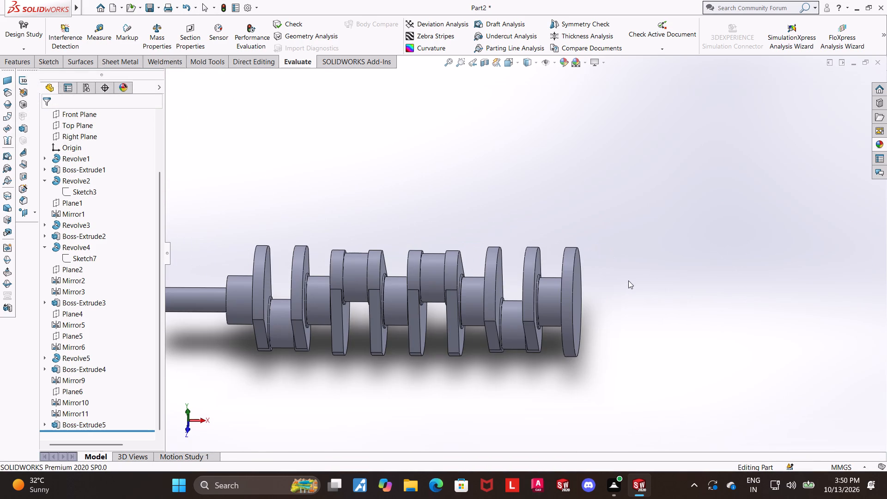
{"action": "key", "text": "ctrl+7"}
{"action": "scroll", "coordinate": [733, 312], "scroll_direction": "down", "scroll_amount": 2}
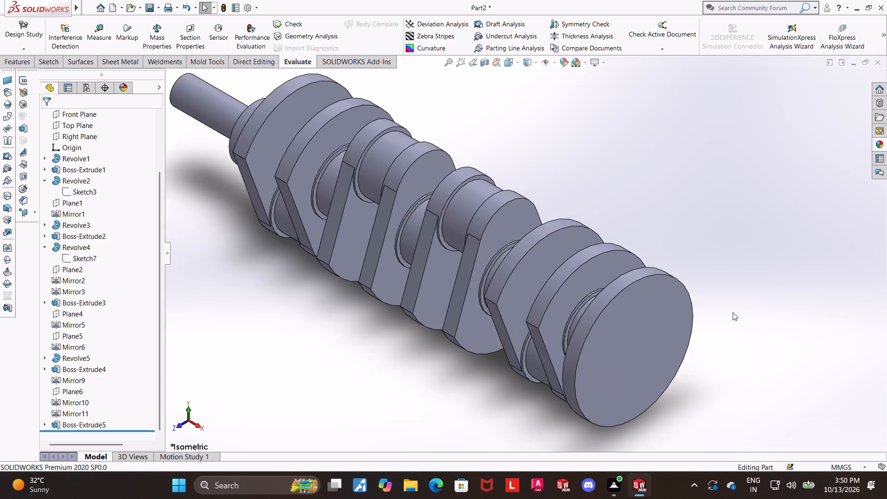
{"action": "scroll", "coordinate": [733, 312], "scroll_direction": "up", "scroll_amount": 2}
{"action": "left_click", "coordinate": [696, 306]}
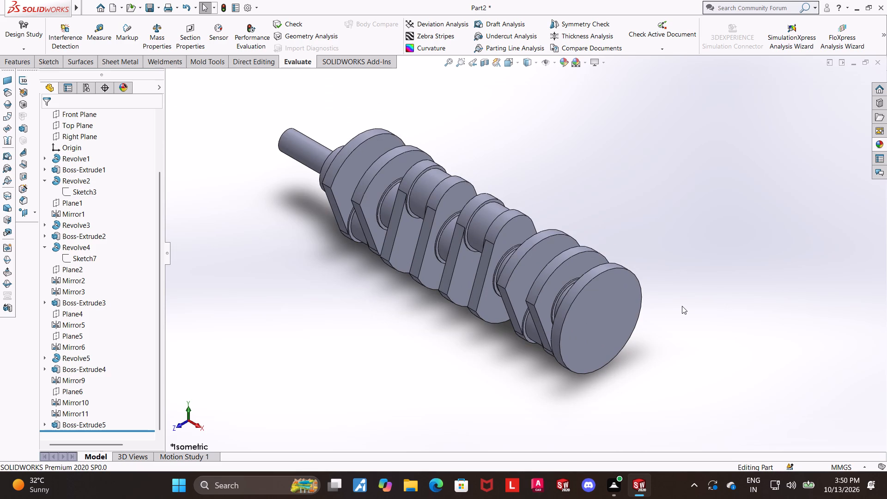
{"action": "scroll", "coordinate": [682, 306], "scroll_direction": "up", "scroll_amount": 2}
{"action": "scroll", "coordinate": [633, 292], "scroll_direction": "down", "scroll_amount": 2}
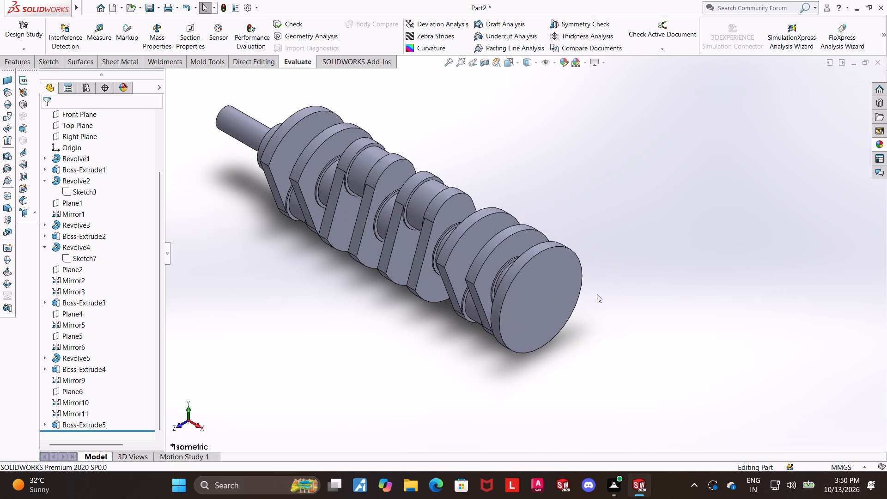
Start a sketch on the round end flange's outer face and draw an origin-centred circle about 102 mm in diameter.
{"action": "left_click", "coordinate": [570, 297]}
{"action": "left_click", "coordinate": [613, 267]}
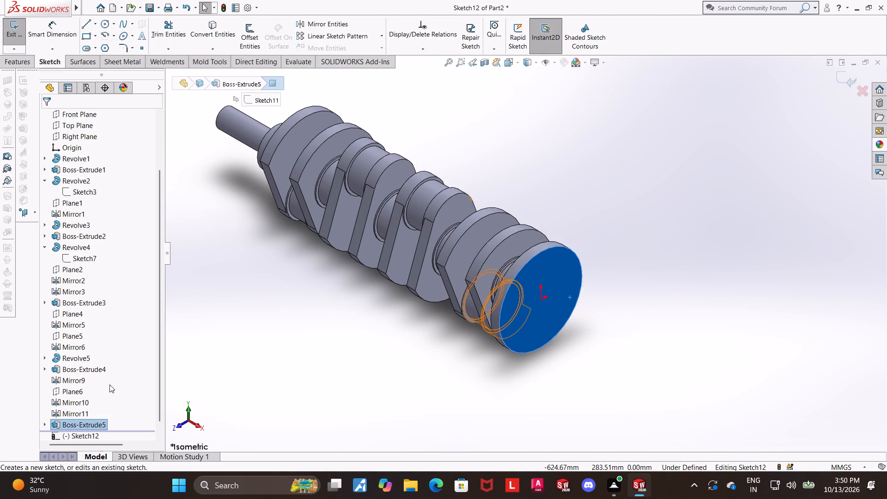
{"action": "left_click", "coordinate": [90, 436]}
{"action": "left_click", "coordinate": [105, 425]}
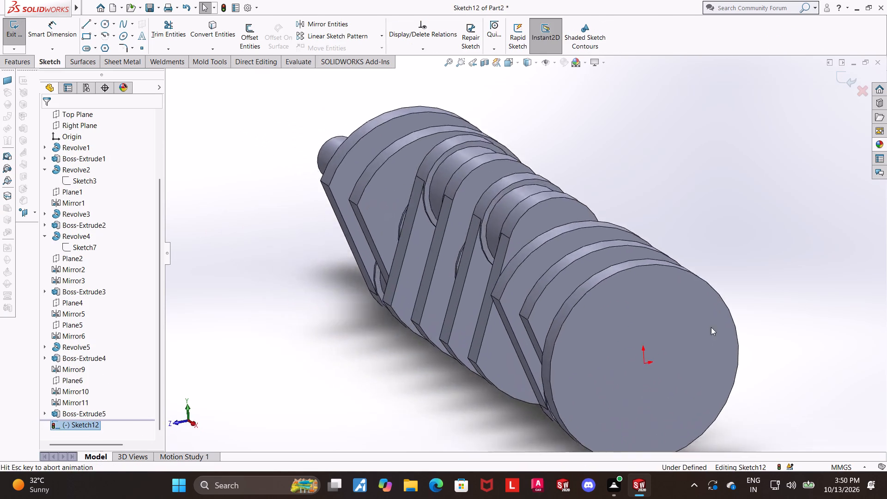
{"action": "scroll", "coordinate": [693, 332], "scroll_direction": "up", "scroll_amount": 2}
{"action": "scroll", "coordinate": [687, 306], "scroll_direction": "down", "scroll_amount": 1}
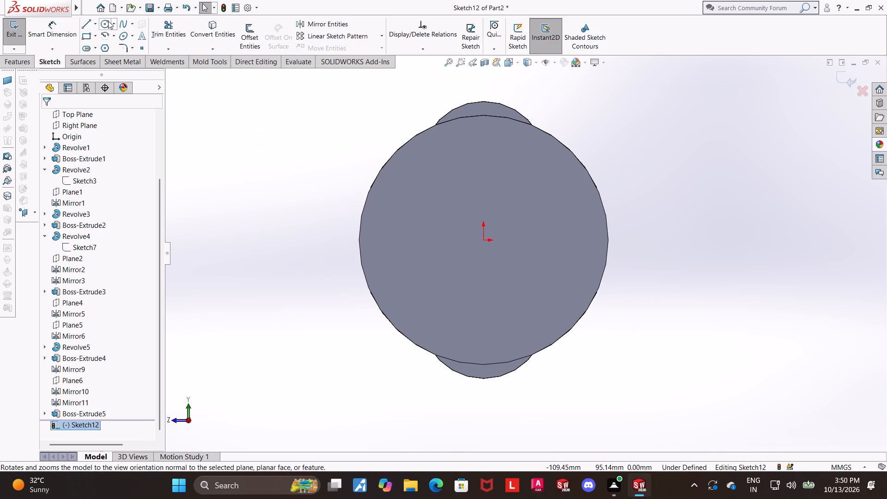
{"action": "left_click", "coordinate": [106, 21]}
{"action": "left_click", "coordinate": [484, 240]}
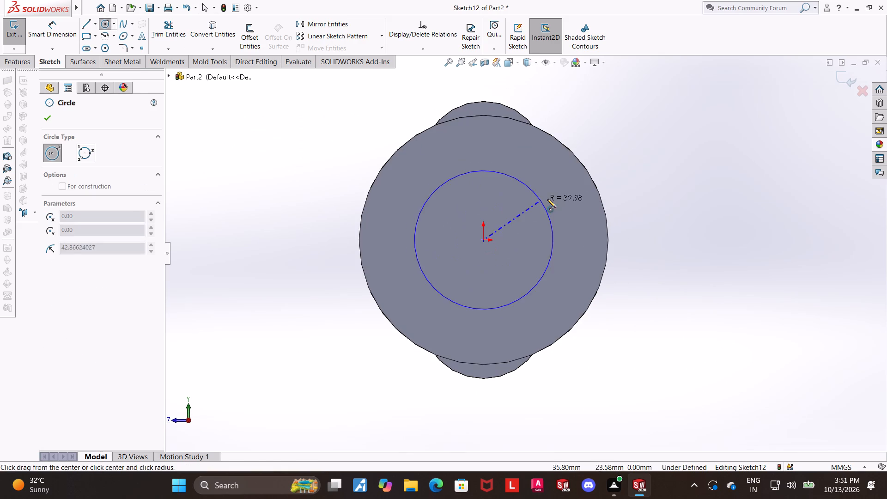
{"action": "left_click", "coordinate": [555, 189]}
{"action": "key", "text": "Escape"}
{"action": "key", "text": "Escape"}
Dimension the origin-centred circle's diameter as 100 mm.
{"action": "left_click", "coordinate": [65, 30]}
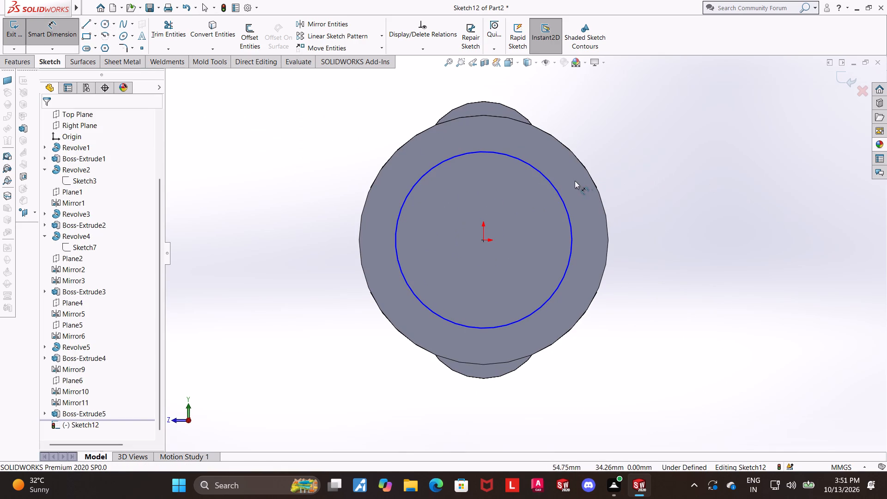
{"action": "left_click", "coordinate": [552, 181]}
{"action": "scroll", "coordinate": [611, 158], "scroll_direction": "up", "scroll_amount": 1}
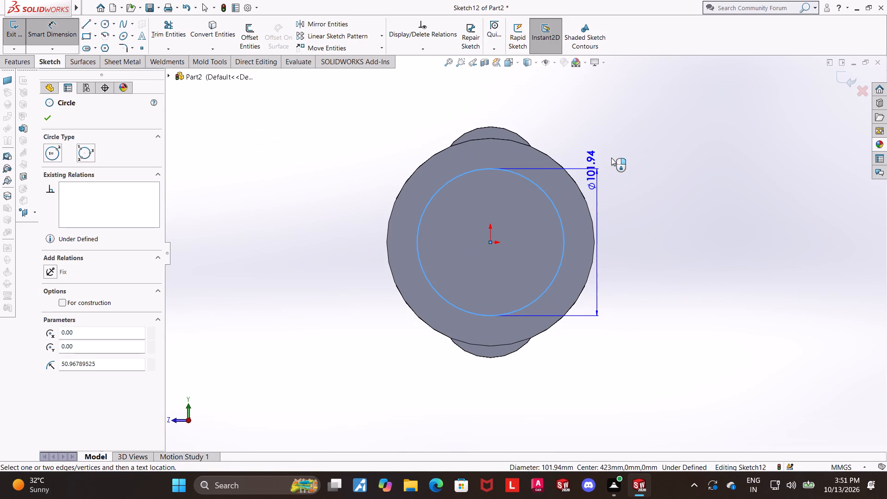
{"action": "scroll", "coordinate": [611, 158], "scroll_direction": "down", "scroll_amount": 1}
{"action": "left_click", "coordinate": [635, 148]}
{"action": "key", "text": "1"}
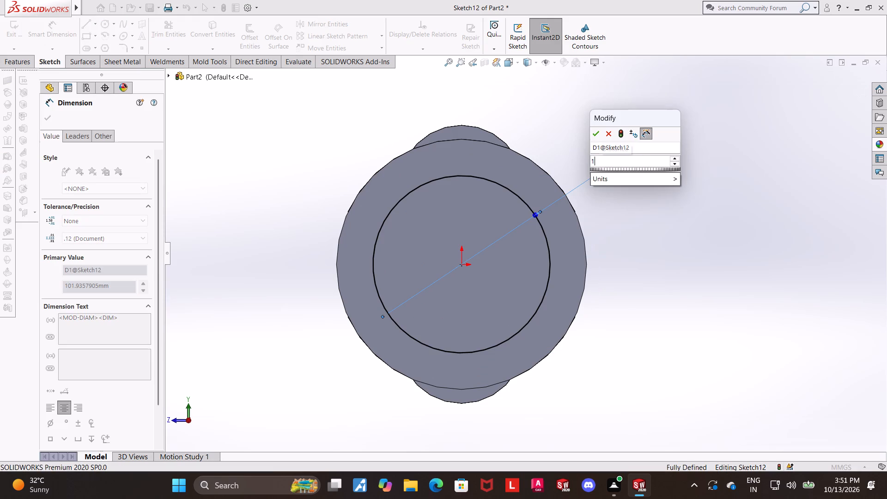
{"action": "type", "text": "00"}
{"action": "key", "text": "Return"}
{"action": "key", "text": "Escape"}
{"action": "key", "text": "Escape"}
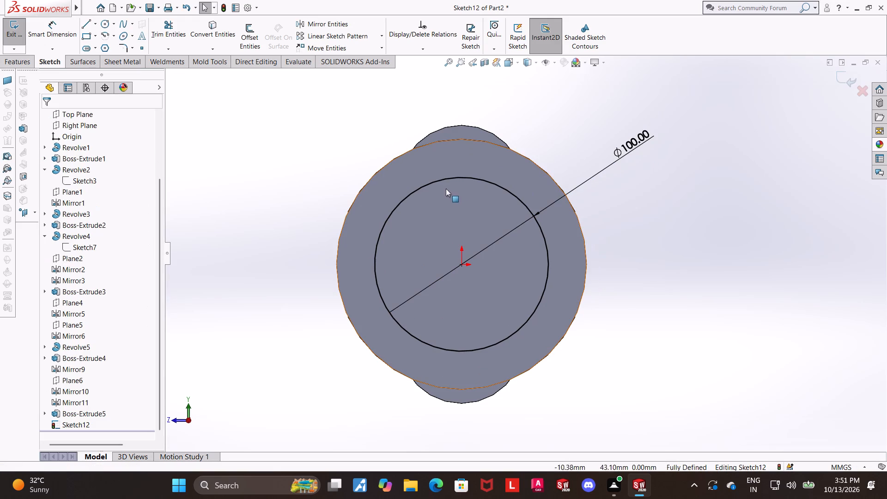
Convert the 100 mm circle to construction geometry for use as the bolt circle.
{"action": "left_click", "coordinate": [456, 177]}
{"action": "left_click", "coordinate": [495, 150]}
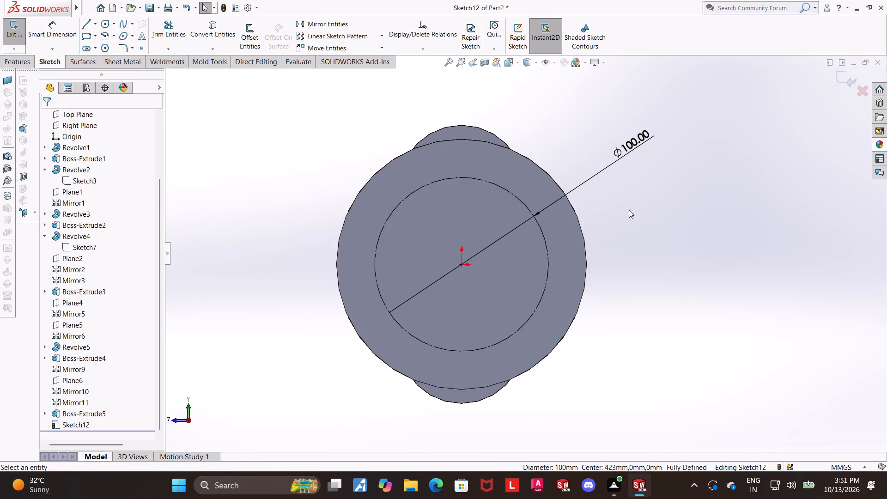
{"action": "scroll", "coordinate": [634, 211], "scroll_direction": "up", "scroll_amount": 3}
{"action": "scroll", "coordinate": [646, 223], "scroll_direction": "down", "scroll_amount": 2}
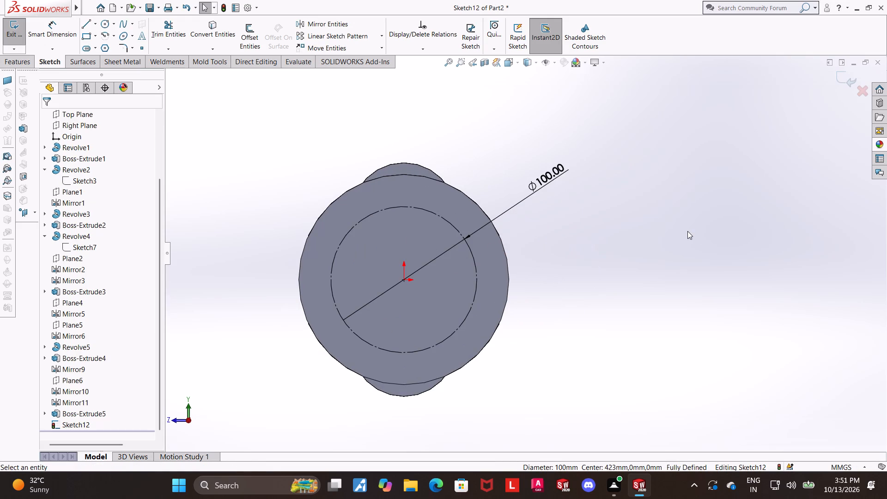
{"action": "scroll", "coordinate": [686, 231], "scroll_direction": "down", "scroll_amount": 1}
{"action": "scroll", "coordinate": [657, 229], "scroll_direction": "up", "scroll_amount": 1}
{"action": "scroll", "coordinate": [662, 240], "scroll_direction": "down", "scroll_amount": 1}
{"action": "key", "text": "Escape"}
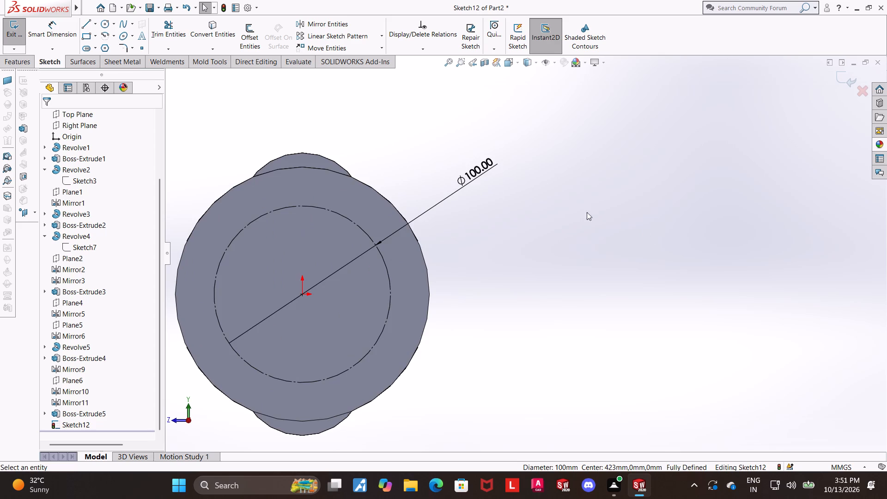
{"action": "key", "text": "Escape"}
Draw a hole circle centred on the bolt circle's top quadrant point and dimension its diameter as 14 mm.
{"action": "left_click", "coordinate": [103, 26]}
{"action": "scroll", "coordinate": [393, 237], "scroll_direction": "up", "scroll_amount": 1}
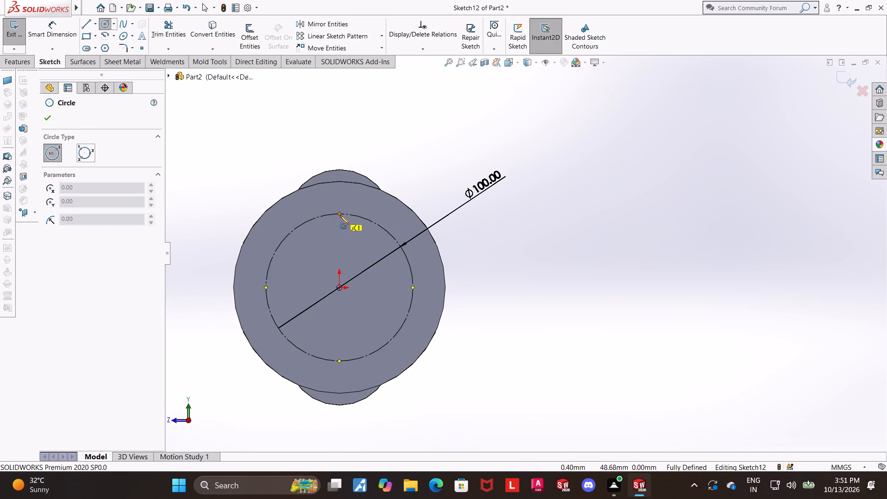
{"action": "left_click", "coordinate": [340, 214]}
{"action": "left_click", "coordinate": [347, 207]}
{"action": "key", "text": "Escape"}
{"action": "left_click", "coordinate": [62, 27]}
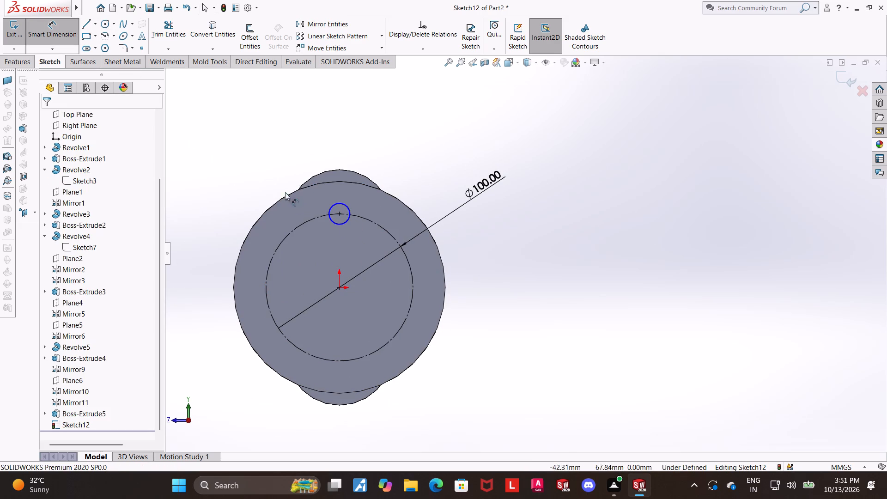
{"action": "left_click", "coordinate": [344, 205]}
{"action": "left_click", "coordinate": [340, 142]}
{"action": "key", "text": "1"}
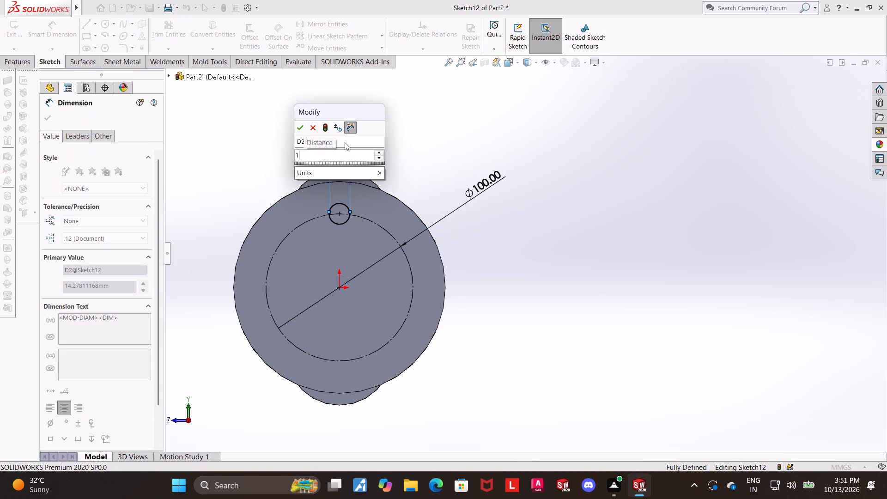
{"action": "key", "text": "4"}
{"action": "key", "text": "Return"}
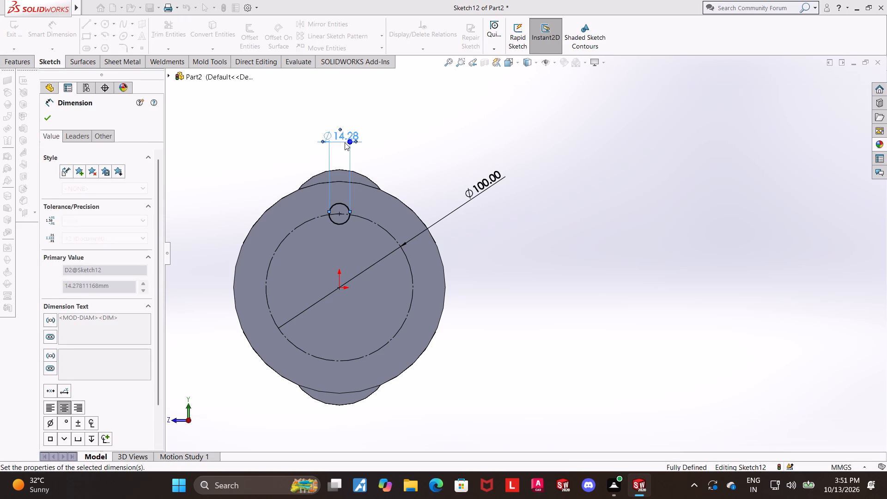
{"action": "key", "text": "Escape"}
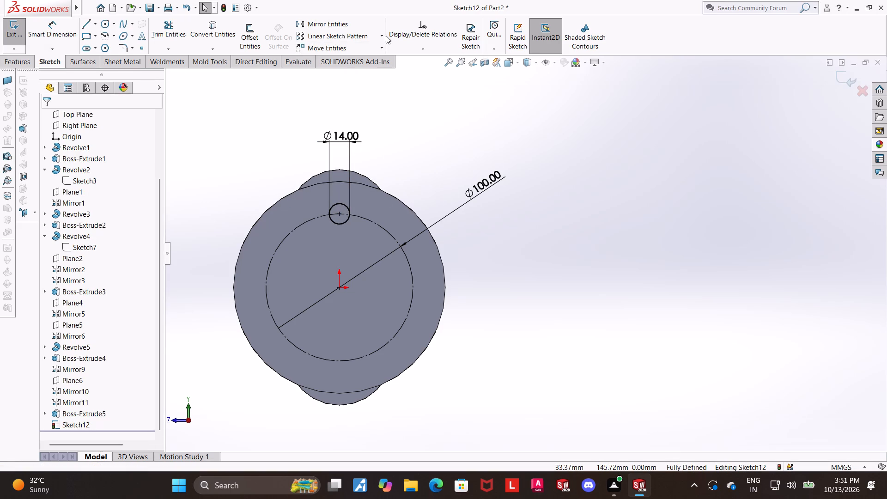
Circular-pattern the 14 mm circle about the origin with six equally spaced instances over 360 degrees, excluding the construction circle.
{"action": "left_click", "coordinate": [383, 35]}
{"action": "left_click", "coordinate": [364, 61]}
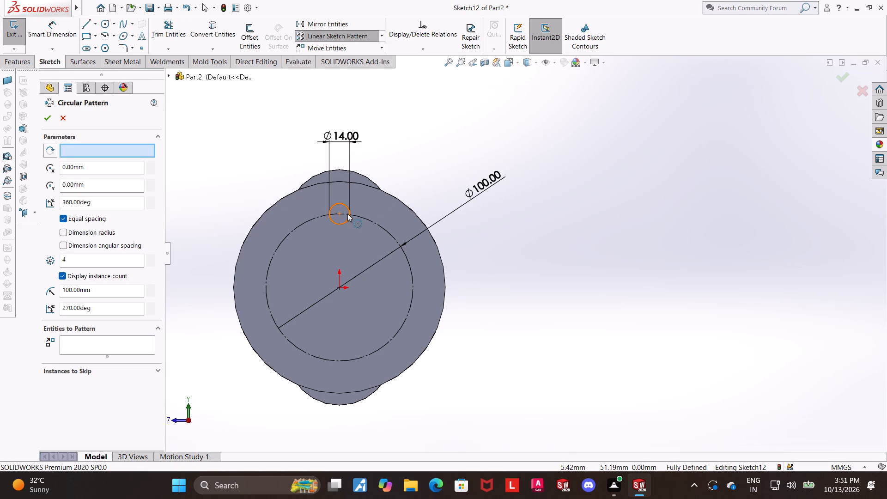
{"action": "left_click", "coordinate": [340, 289]}
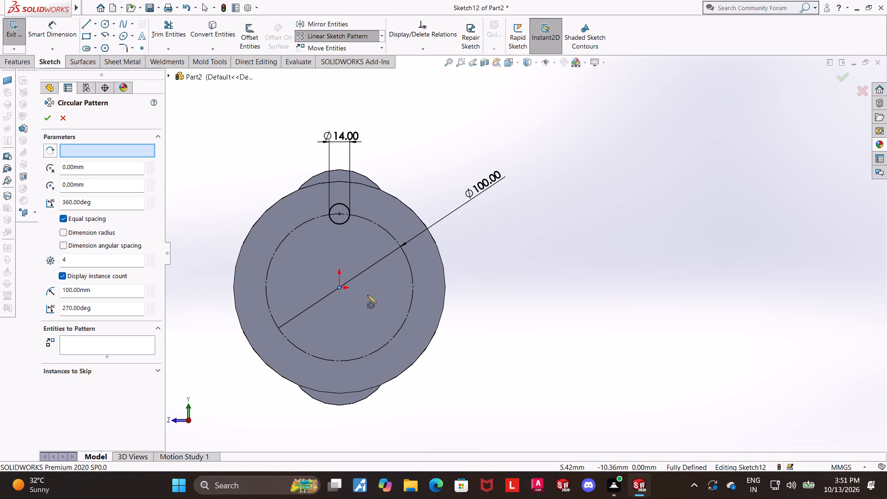
{"action": "left_click", "coordinate": [383, 228]}
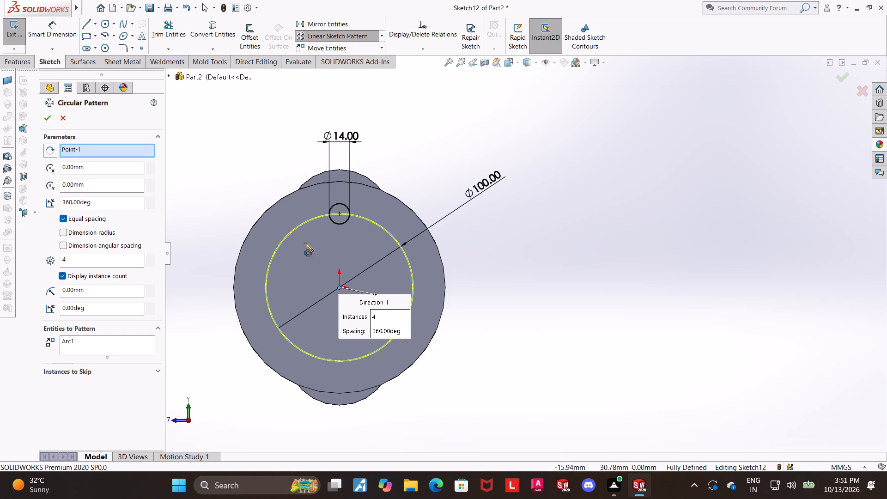
{"action": "double_click", "coordinate": [89, 349]}
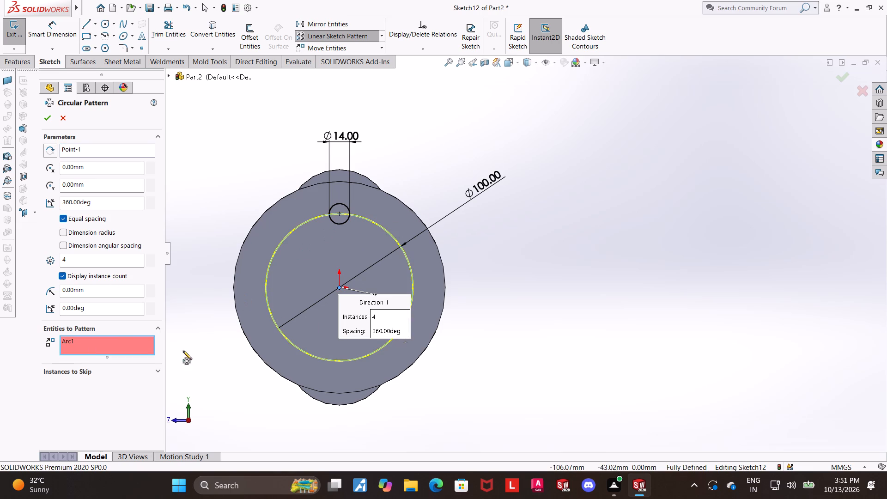
{"action": "right_click", "coordinate": [135, 345]}
{"action": "left_click", "coordinate": [166, 365]}
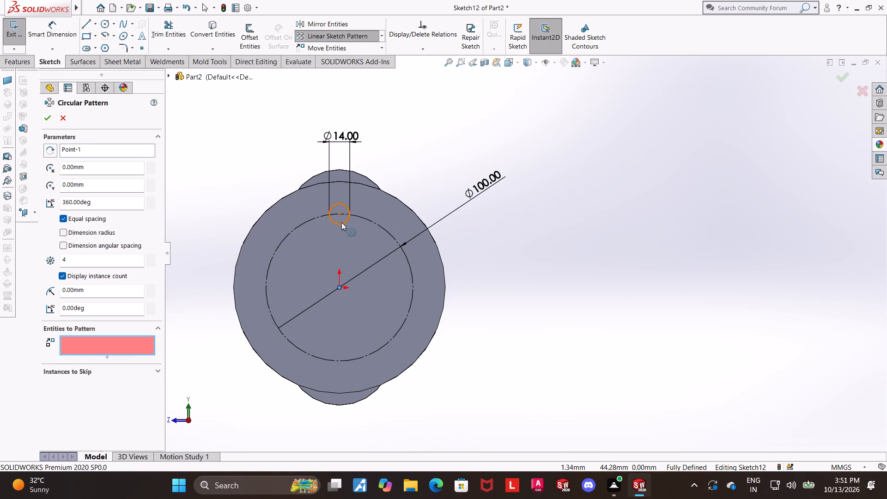
{"action": "left_click", "coordinate": [341, 222]}
{"action": "left_click_drag", "start_coordinate": [94, 260], "coordinate": [16, 258]}
{"action": "key", "text": "6"}
{"action": "key", "text": "Return"}
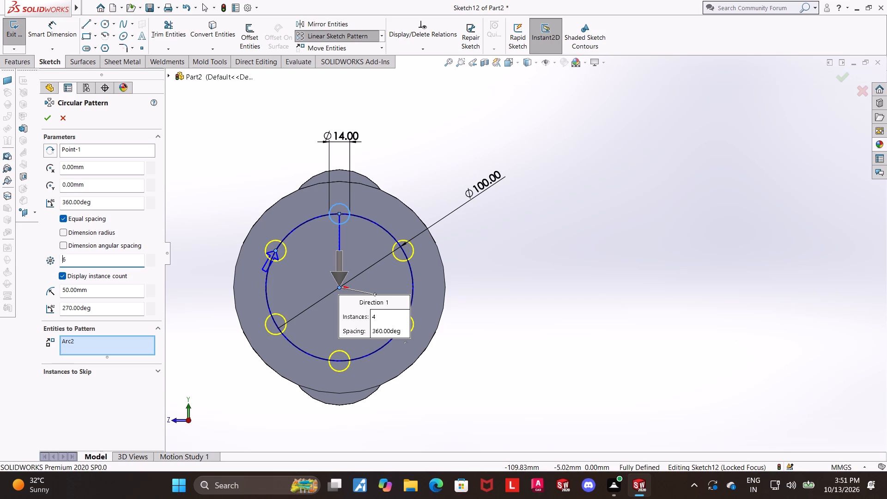
{"action": "scroll", "coordinate": [499, 262], "scroll_direction": "up", "scroll_amount": 2}
{"action": "left_click", "coordinate": [613, 268]}
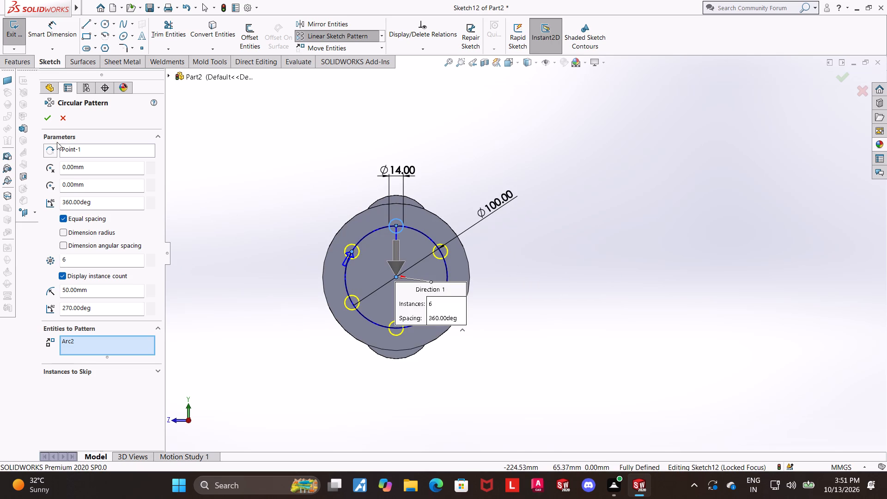
{"action": "left_click", "coordinate": [43, 113]}
Make the centres of the lower-left and bottom patterned circles coincident with the 100 mm construction circle.
{"action": "scroll", "coordinate": [466, 246], "scroll_direction": "down", "scroll_amount": 3}
{"action": "scroll", "coordinate": [269, 265], "scroll_direction": "down", "scroll_amount": 3}
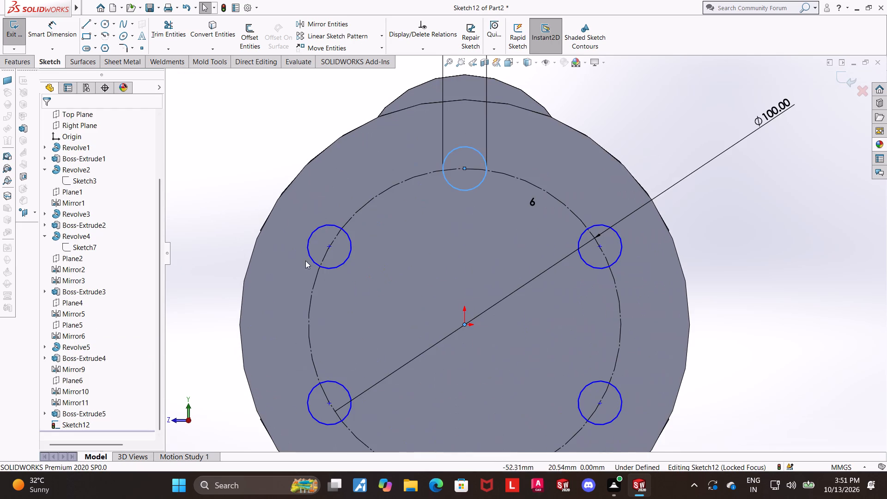
{"action": "left_click", "coordinate": [328, 401]}
{"action": "left_click", "coordinate": [344, 426], "text": "ctrl"}
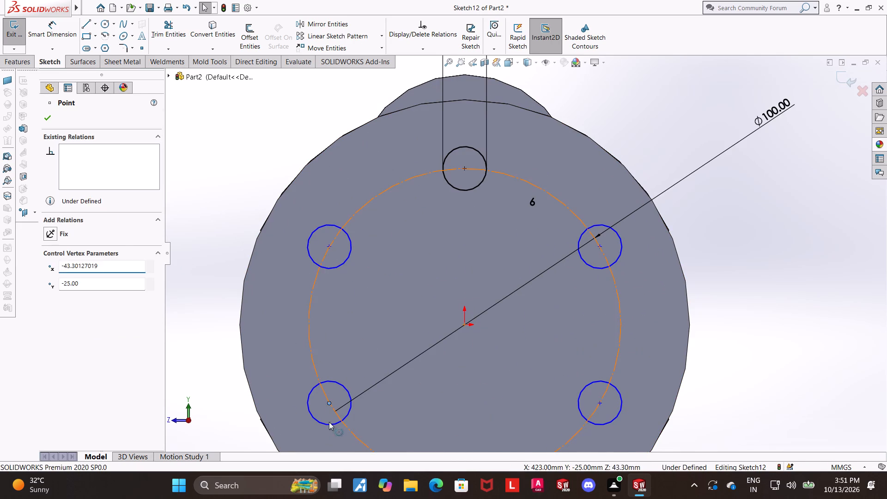
{"action": "left_click", "coordinate": [52, 298]}
{"action": "scroll", "coordinate": [565, 336], "scroll_direction": "up", "scroll_amount": 4}
{"action": "left_click", "coordinate": [662, 341]}
{"action": "scroll", "coordinate": [528, 358], "scroll_direction": "down", "scroll_amount": 2}
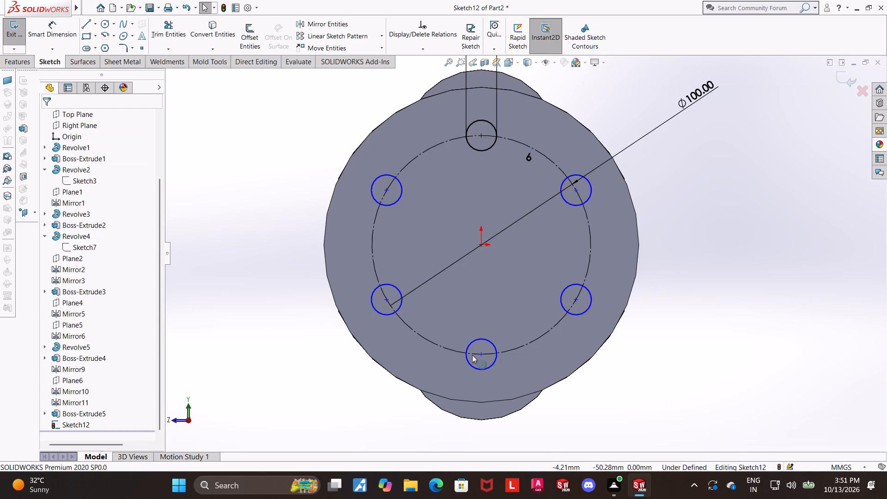
{"action": "left_click", "coordinate": [480, 354], "text": "ctrl"}
{"action": "left_click", "coordinate": [506, 350], "text": "ctrl"}
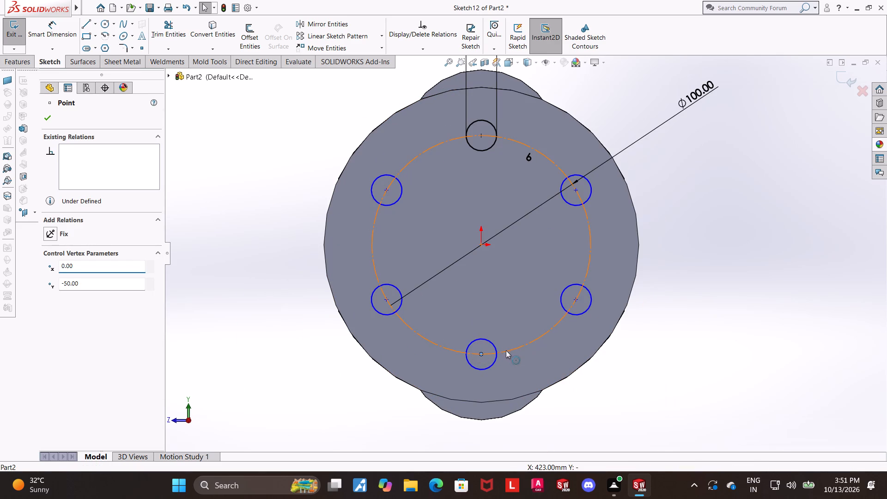
{"action": "left_click", "coordinate": [51, 295]}
{"action": "left_click", "coordinate": [47, 119]}
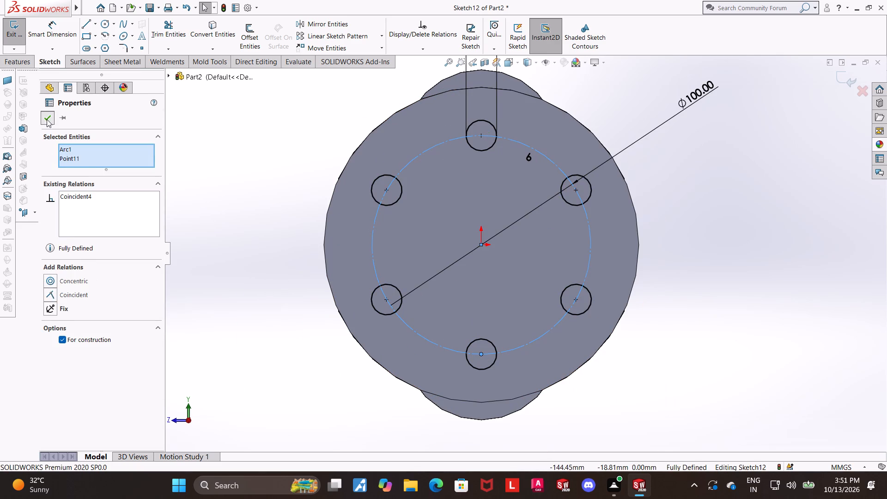
Examine the six-circle hole sketch on the round end flange face-on and in a tilted view.
{"action": "scroll", "coordinate": [632, 260], "scroll_direction": "up", "scroll_amount": 2}
{"action": "scroll", "coordinate": [640, 250], "scroll_direction": "down", "scroll_amount": 1}
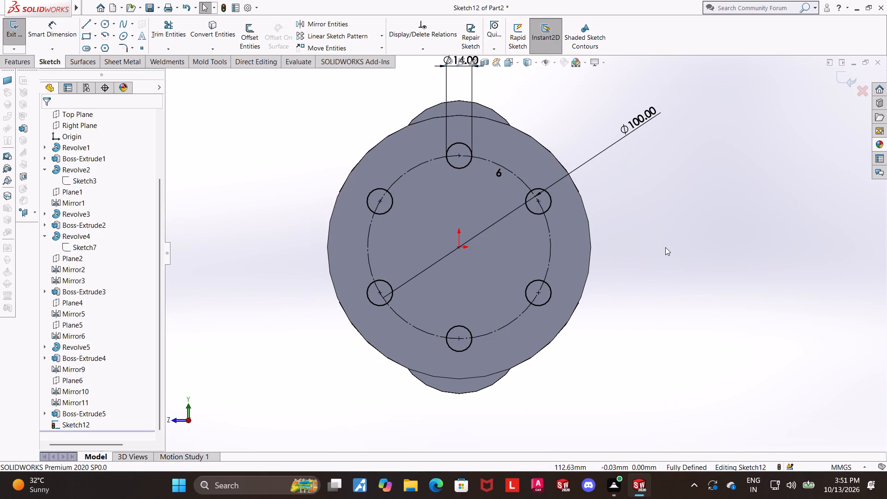
{"action": "scroll", "coordinate": [665, 247], "scroll_direction": "up", "scroll_amount": 1}
{"action": "scroll", "coordinate": [665, 247], "scroll_direction": "down", "scroll_amount": 1}
{"action": "scroll", "coordinate": [664, 243], "scroll_direction": "up", "scroll_amount": 2}
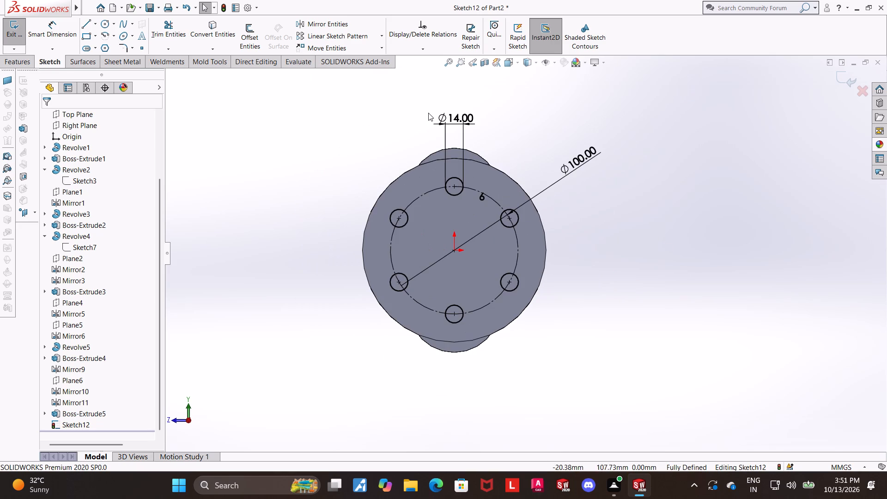
{"action": "scroll", "coordinate": [459, 141], "scroll_direction": "down", "scroll_amount": 1}
{"action": "scroll", "coordinate": [498, 146], "scroll_direction": "down", "scroll_amount": 1}
{"action": "scroll", "coordinate": [519, 151], "scroll_direction": "up", "scroll_amount": 1}
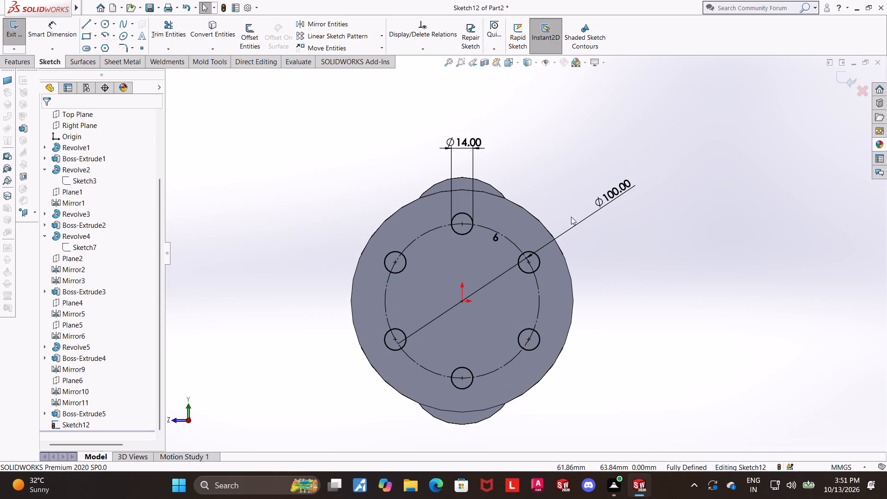
{"action": "scroll", "coordinate": [613, 243], "scroll_direction": "up", "scroll_amount": 2}
{"action": "scroll", "coordinate": [608, 249], "scroll_direction": "down", "scroll_amount": 2}
{"action": "middle_click_drag", "start_coordinate": [626, 271], "coordinate": [660, 275]}
{"action": "scroll", "coordinate": [660, 275], "scroll_direction": "up", "scroll_amount": 1}
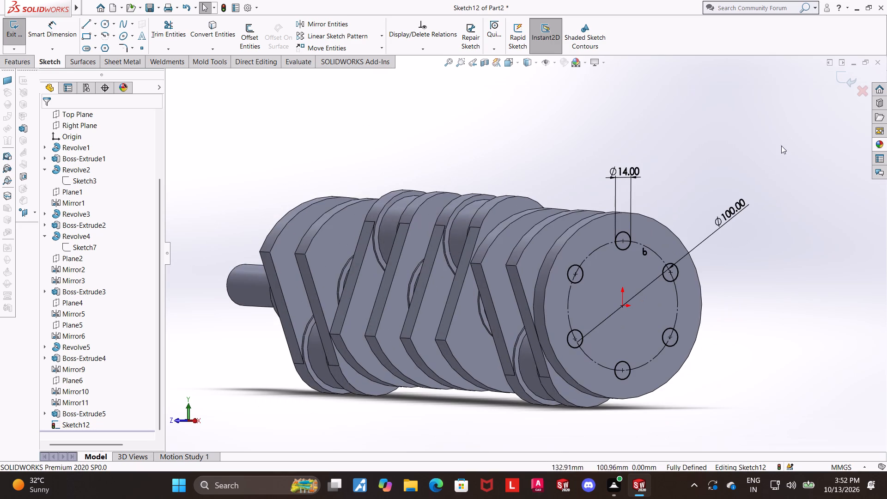
Cut-extrude the six 14 mm circles through the round end flange with the Up To Next end condition.
{"action": "left_click", "coordinate": [840, 81]}
{"action": "scroll", "coordinate": [799, 122], "scroll_direction": "up", "scroll_amount": 3}
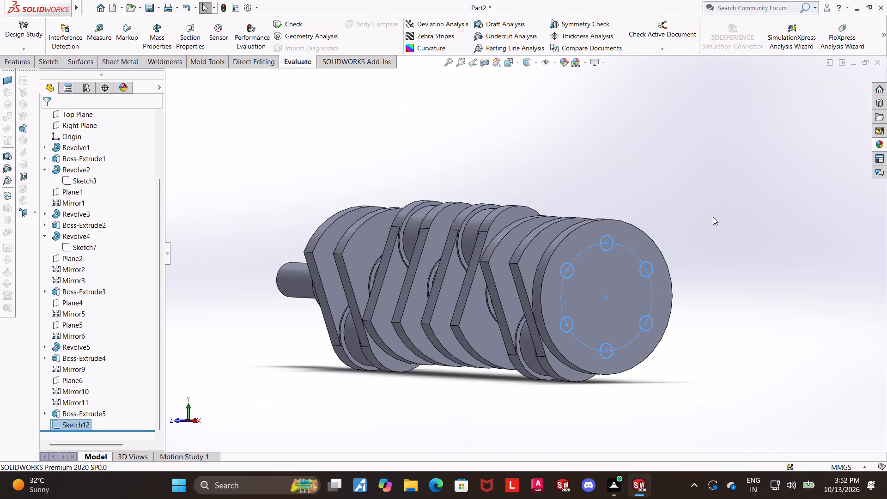
{"action": "middle_click_drag", "start_coordinate": [714, 218], "coordinate": [731, 220]}
{"action": "scroll", "coordinate": [731, 220], "scroll_direction": "up", "scroll_amount": 1}
{"action": "scroll", "coordinate": [735, 234], "scroll_direction": "down", "scroll_amount": 2}
{"action": "left_click", "coordinate": [12, 65]}
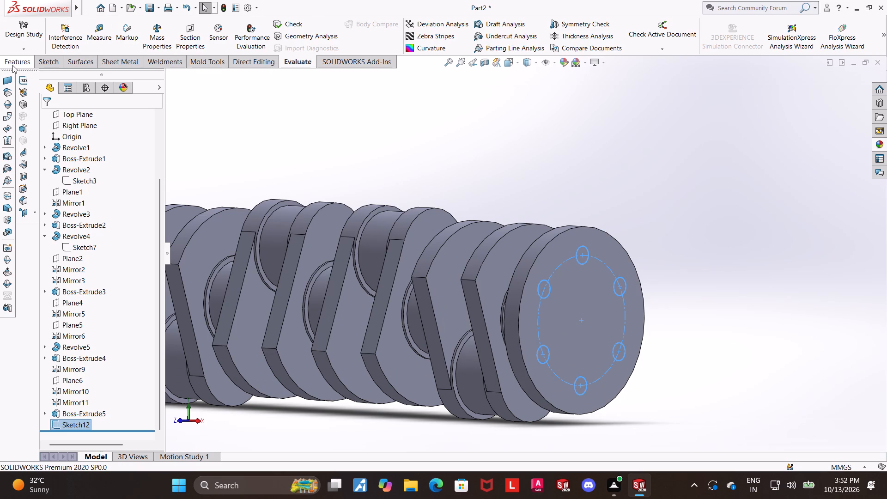
{"action": "left_click", "coordinate": [151, 34]}
{"action": "scroll", "coordinate": [348, 151], "scroll_direction": "up", "scroll_amount": 2}
{"action": "middle_click_drag", "start_coordinate": [596, 167], "coordinate": [618, 178]}
{"action": "scroll", "coordinate": [615, 176], "scroll_direction": "up", "scroll_amount": 1}
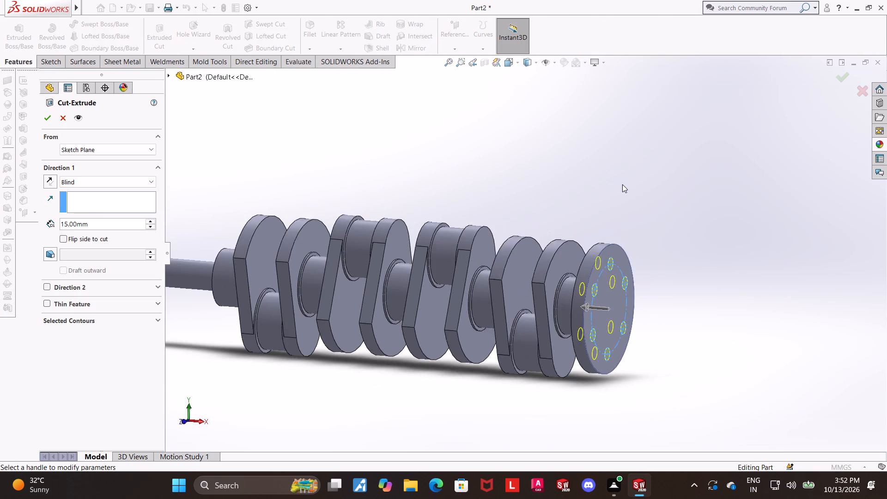
{"action": "middle_click_drag", "start_coordinate": [623, 184], "coordinate": [660, 203]}
{"action": "left_click", "coordinate": [97, 179]}
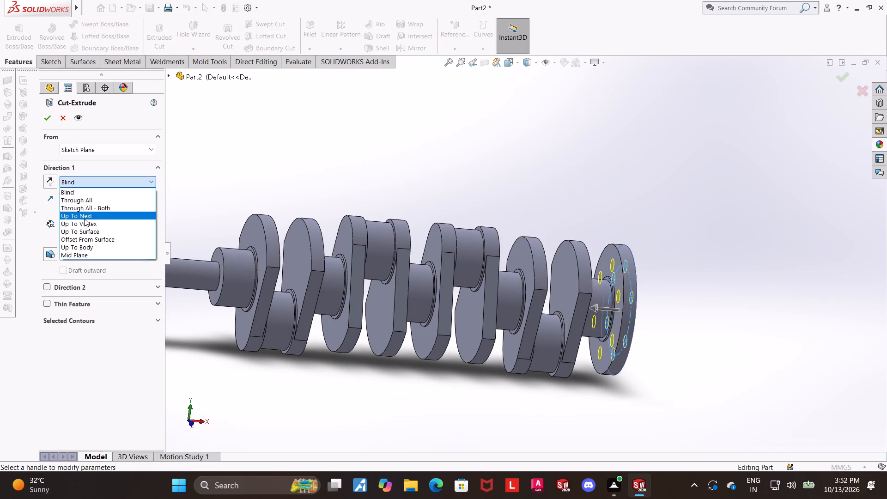
{"action": "left_click", "coordinate": [87, 214]}
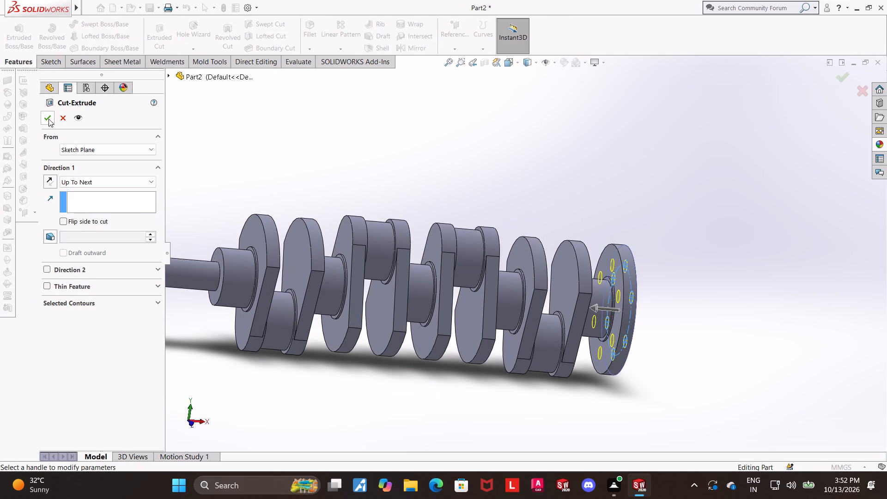
{"action": "left_click", "coordinate": [49, 119]}
Examine the crankshaft and its drilled end flange in the isometric view and in a tilted close-up.
{"action": "left_click", "coordinate": [595, 228]}
{"action": "key", "text": "ctrl+7"}
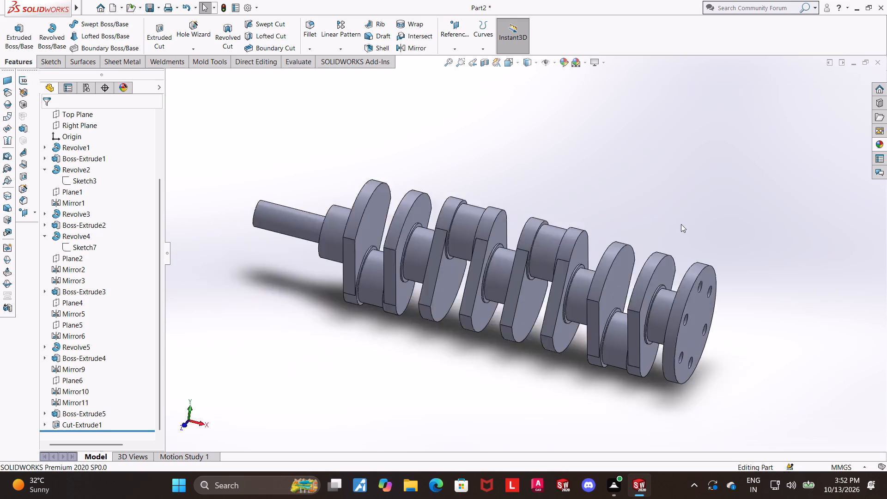
{"action": "scroll", "coordinate": [778, 293], "scroll_direction": "up", "scroll_amount": 2}
{"action": "scroll", "coordinate": [707, 302], "scroll_direction": "down", "scroll_amount": 3}
{"action": "scroll", "coordinate": [516, 249], "scroll_direction": "up", "scroll_amount": 2}
{"action": "scroll", "coordinate": [392, 190], "scroll_direction": "down", "scroll_amount": 1}
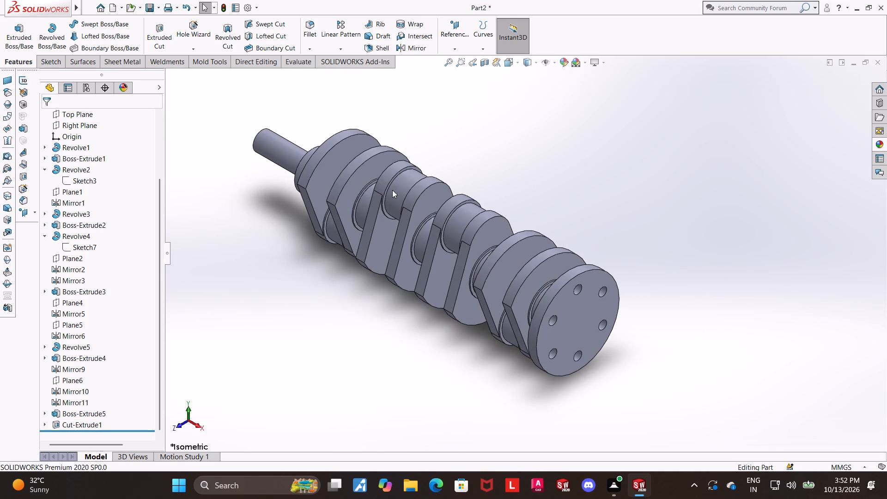
{"action": "scroll", "coordinate": [596, 262], "scroll_direction": "up", "scroll_amount": 1}
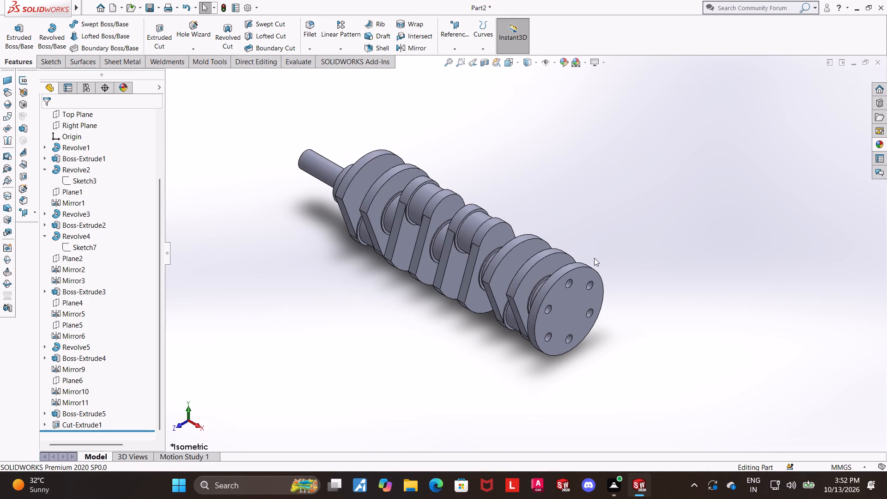
{"action": "scroll", "coordinate": [594, 258], "scroll_direction": "up", "scroll_amount": 1}
{"action": "scroll", "coordinate": [661, 267], "scroll_direction": "down", "scroll_amount": 2}
{"action": "middle_click_drag", "start_coordinate": [630, 271], "coordinate": [656, 268]}
{"action": "scroll", "coordinate": [644, 273], "scroll_direction": "up", "scroll_amount": 1}
{"action": "scroll", "coordinate": [523, 303], "scroll_direction": "down", "scroll_amount": 8}
{"action": "key", "text": "Escape"}
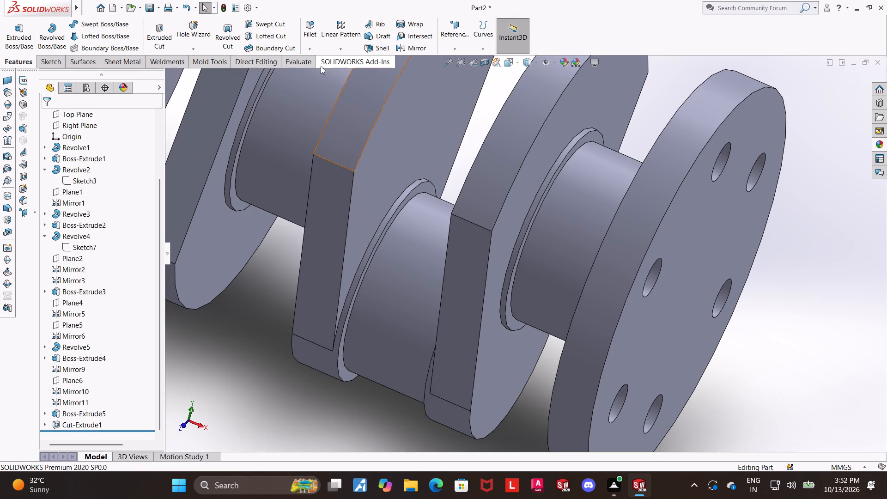
Measure between the collar face on the crankpin nearest the end flange and the edge of its adjacent flange.
{"action": "left_click", "coordinate": [282, 62]}
{"action": "left_click", "coordinate": [100, 42]}
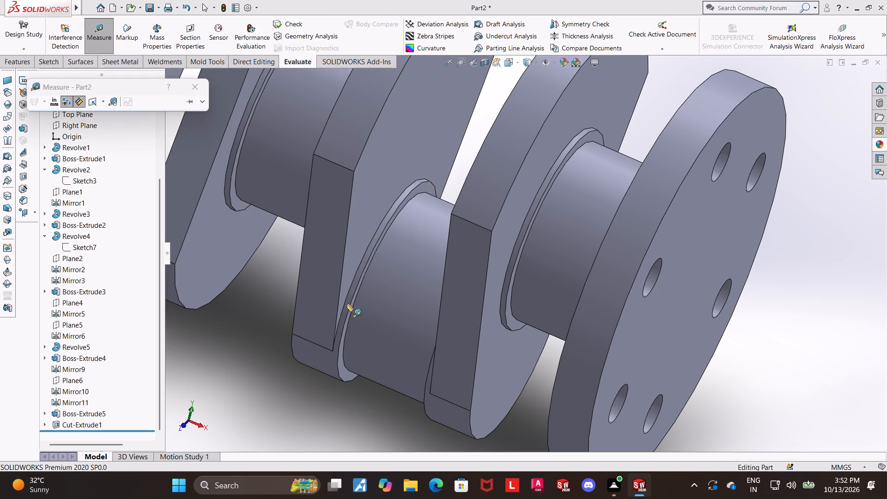
{"action": "left_click", "coordinate": [340, 365]}
{"action": "left_click", "coordinate": [345, 255]}
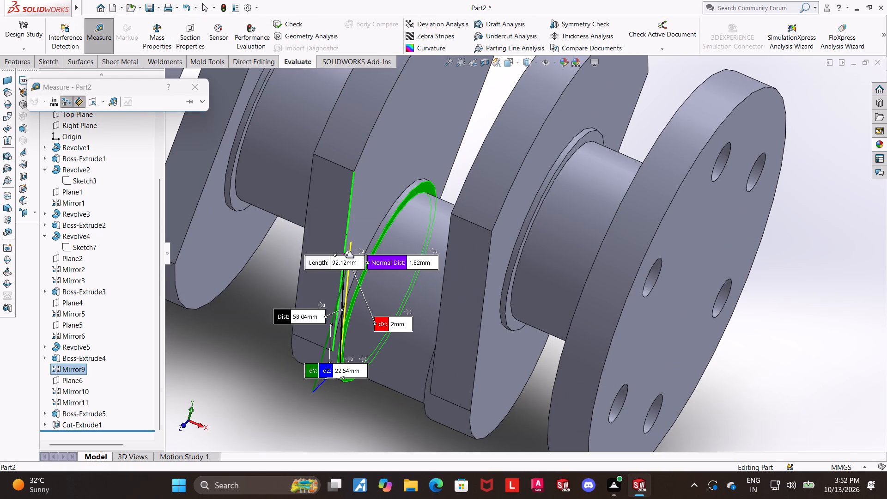
{"action": "key", "text": "Escape"}
Measure between a journal's collar face and the adjoining tapered flange face.
{"action": "left_click", "coordinate": [103, 23]}
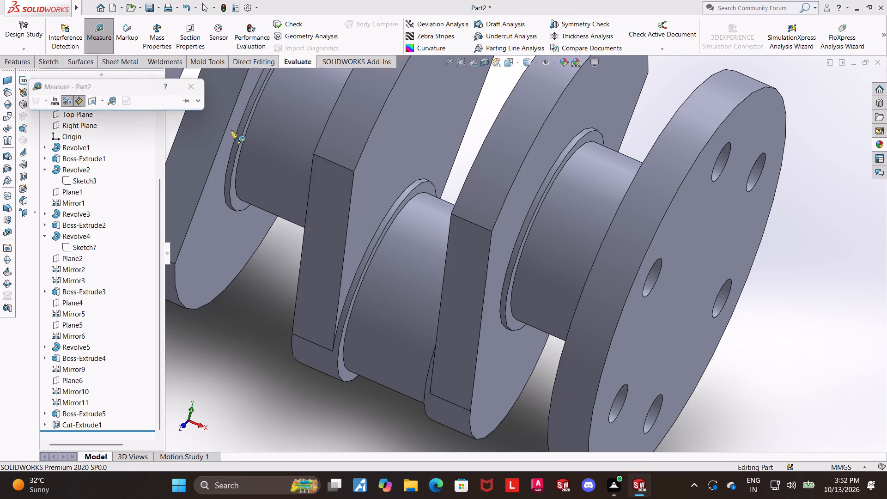
{"action": "scroll", "coordinate": [287, 206], "scroll_direction": "up", "scroll_amount": 3}
{"action": "scroll", "coordinate": [333, 181], "scroll_direction": "down", "scroll_amount": 4}
{"action": "left_click", "coordinate": [420, 276]}
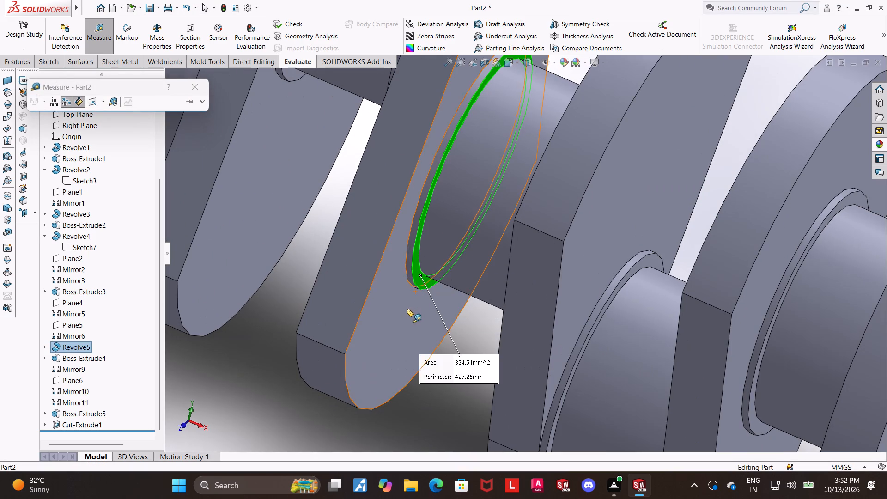
{"action": "left_click", "coordinate": [407, 309]}
{"action": "scroll", "coordinate": [407, 308], "scroll_direction": "up", "scroll_amount": 4}
{"action": "key", "text": "Escape"}
{"action": "key", "text": "Escape"}
Apply a yellow colour appearance to the whole part.
{"action": "scroll", "coordinate": [516, 293], "scroll_direction": "up", "scroll_amount": 4}
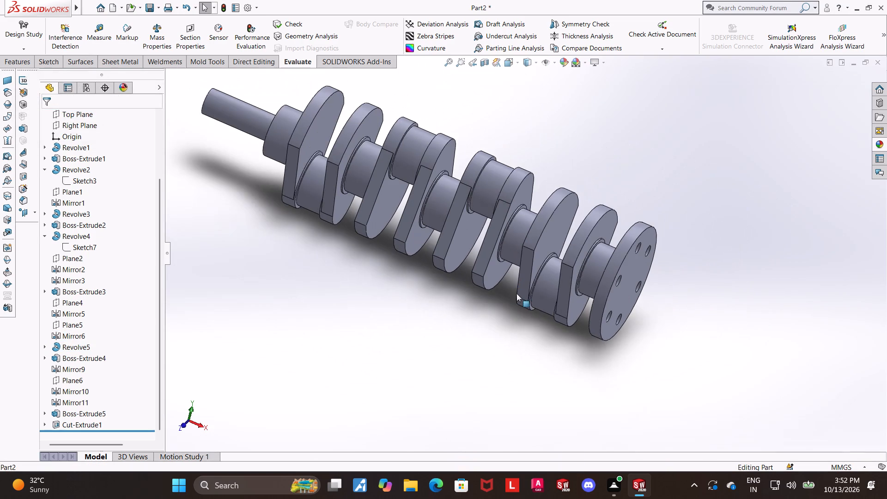
{"action": "scroll", "coordinate": [597, 174], "scroll_direction": "down", "scroll_amount": 2}
{"action": "scroll", "coordinate": [145, 146], "scroll_direction": "up", "scroll_amount": 3}
{"action": "scroll", "coordinate": [94, 130], "scroll_direction": "up", "scroll_amount": 5}
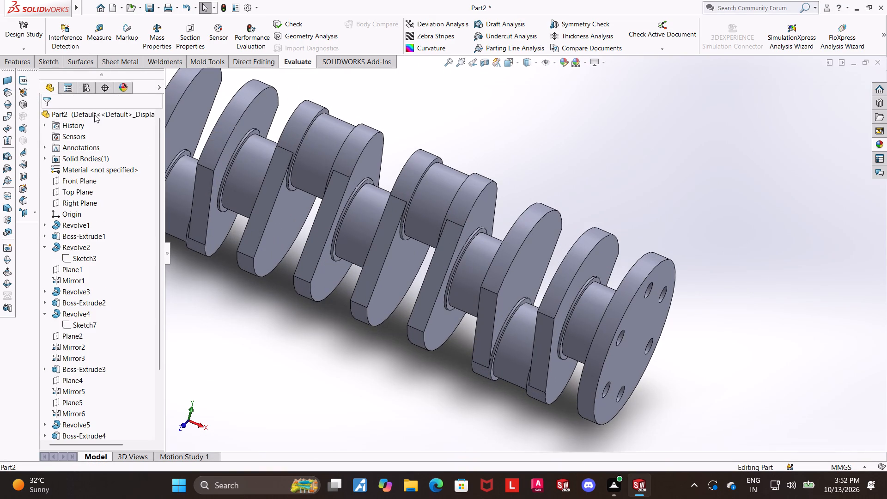
{"action": "right_click", "coordinate": [94, 115]}
{"action": "left_click", "coordinate": [117, 99]}
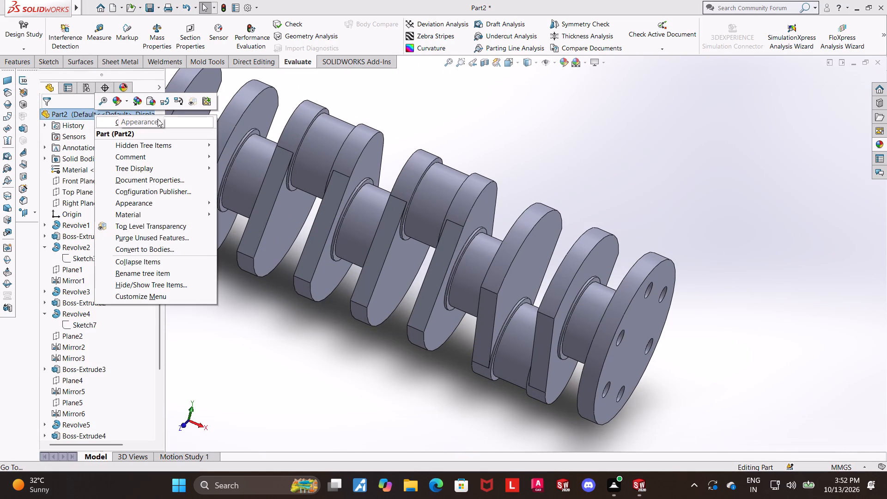
{"action": "left_click", "coordinate": [117, 101]}
{"action": "left_click", "coordinate": [166, 124]}
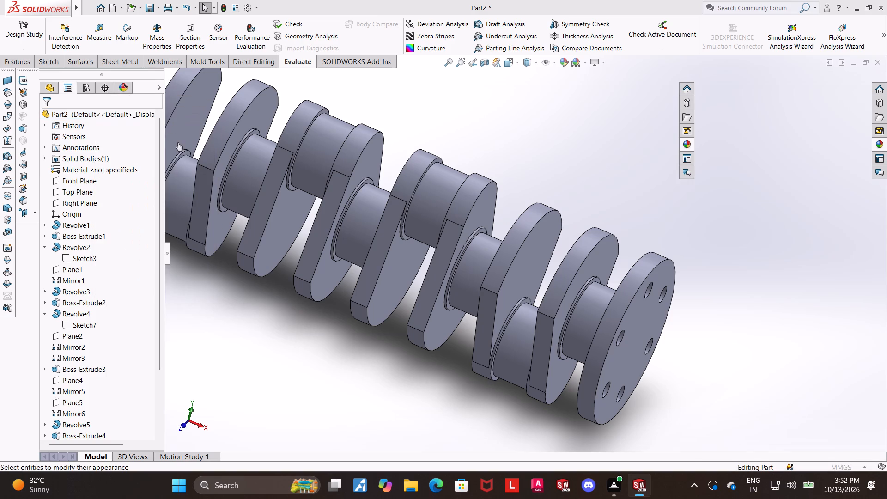
{"action": "left_click", "coordinate": [86, 341]}
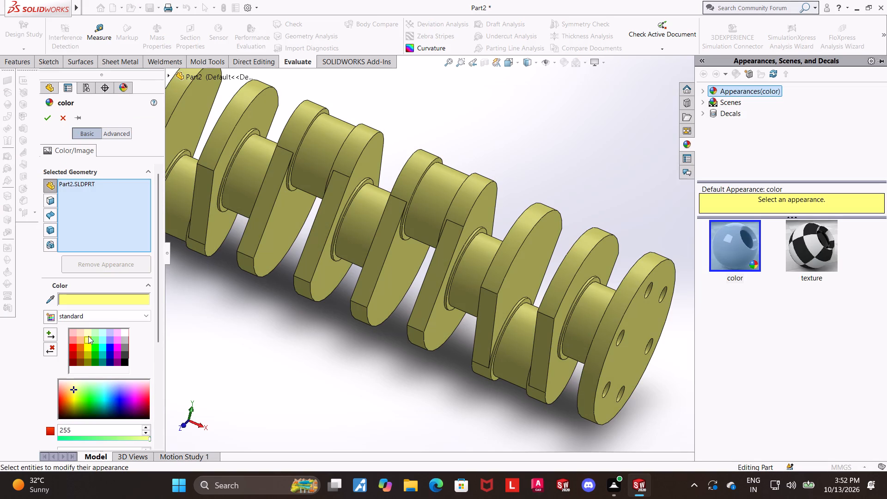
{"action": "left_click", "coordinate": [89, 342]}
{"action": "left_click", "coordinate": [88, 347]}
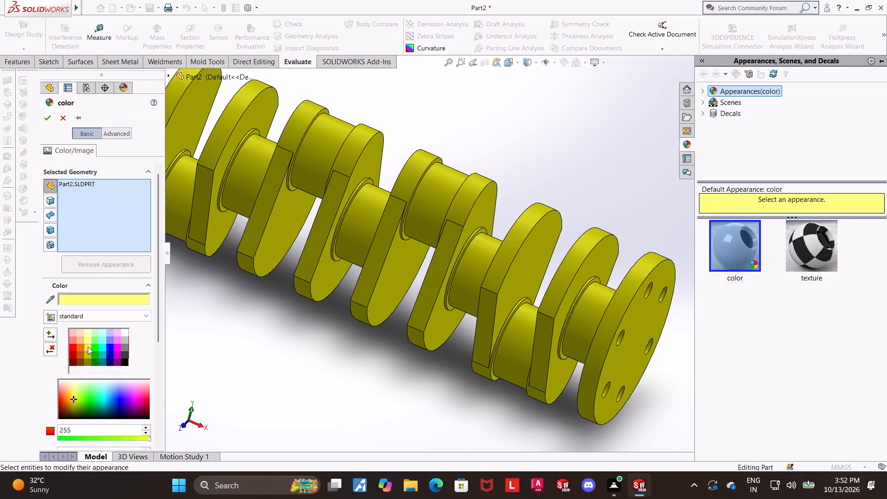
{"action": "left_click", "coordinate": [49, 121]}
Examine the coloured crankshaft from its stepped shaft end, including the collar face against the first tapered flange.
{"action": "scroll", "coordinate": [242, 339], "scroll_direction": "up", "scroll_amount": 2}
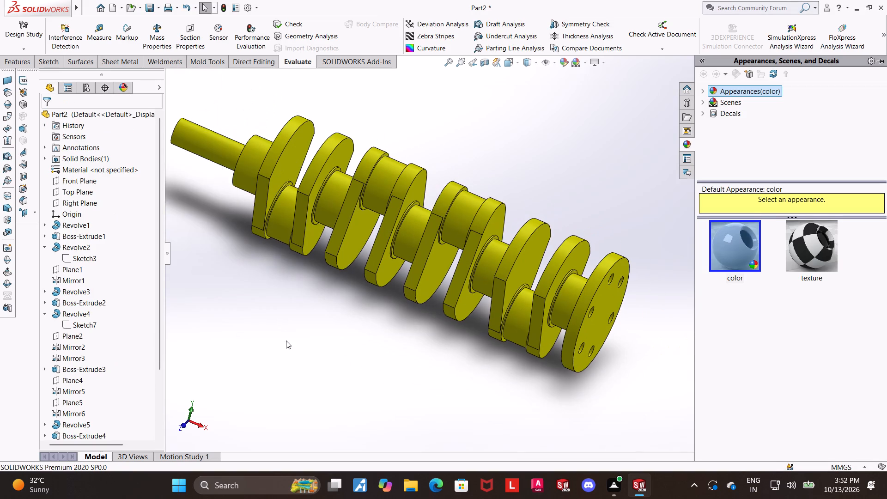
{"action": "middle_click_drag", "start_coordinate": [295, 342], "coordinate": [405, 352]}
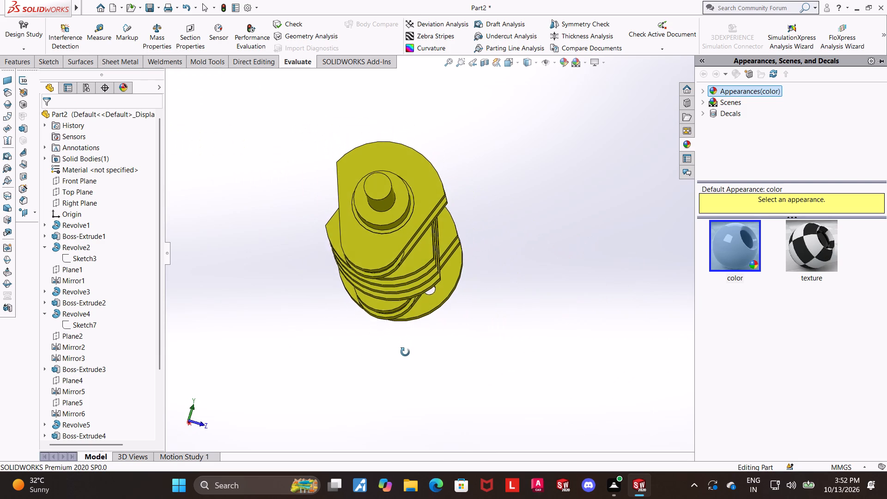
{"action": "middle_click_drag", "start_coordinate": [405, 352], "coordinate": [392, 395]}
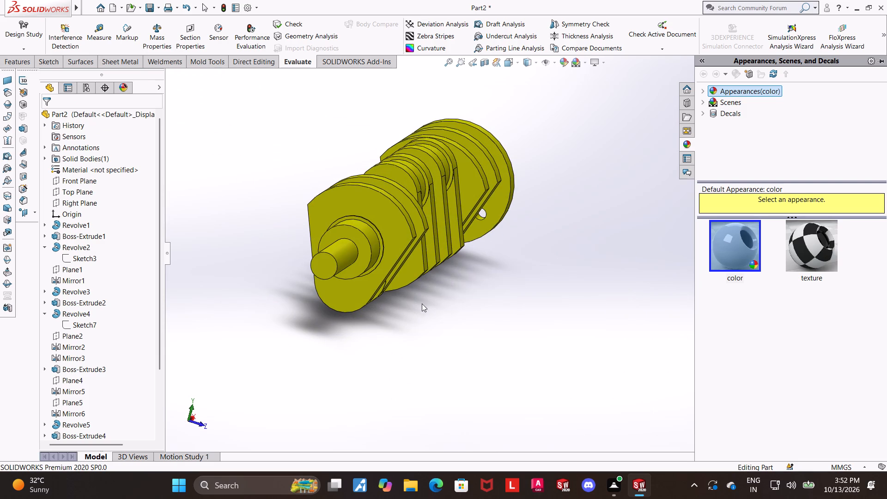
{"action": "scroll", "coordinate": [471, 219], "scroll_direction": "up", "scroll_amount": 1}
{"action": "middle_click_drag", "start_coordinate": [469, 222], "coordinate": [460, 235]}
{"action": "scroll", "coordinate": [466, 197], "scroll_direction": "down", "scroll_amount": 2}
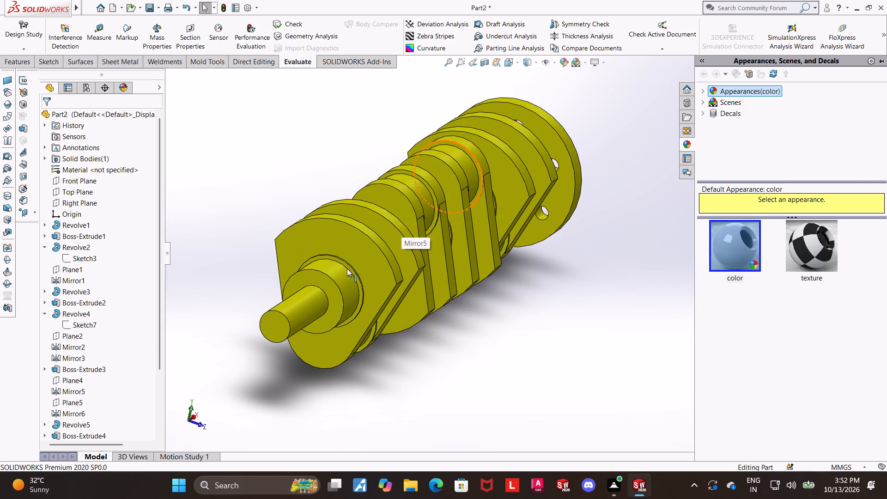
{"action": "left_click", "coordinate": [350, 267]}
{"action": "left_click", "coordinate": [573, 318]}
{"action": "middle_click_drag", "start_coordinate": [600, 292], "coordinate": [585, 310]}
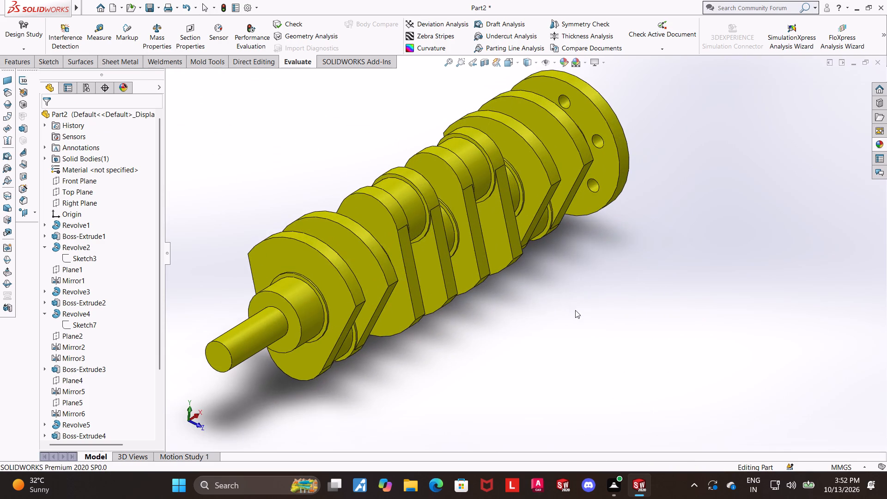
{"action": "scroll", "coordinate": [259, 273], "scroll_direction": "down", "scroll_amount": 3}
{"action": "left_click", "coordinate": [403, 295]}
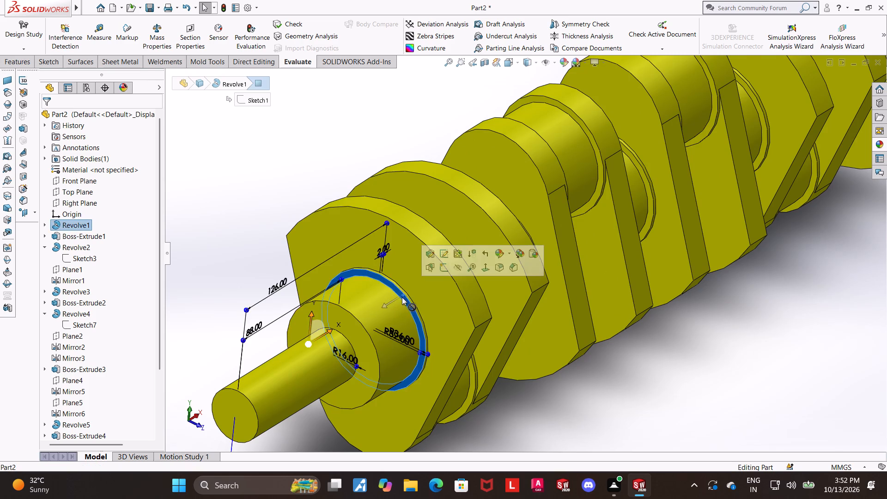
{"action": "scroll", "coordinate": [619, 348], "scroll_direction": "up", "scroll_amount": 3}
{"action": "left_click", "coordinate": [703, 323]}
{"action": "scroll", "coordinate": [703, 323], "scroll_direction": "up", "scroll_amount": 2}
{"action": "scroll", "coordinate": [674, 190], "scroll_direction": "down", "scroll_amount": 2}
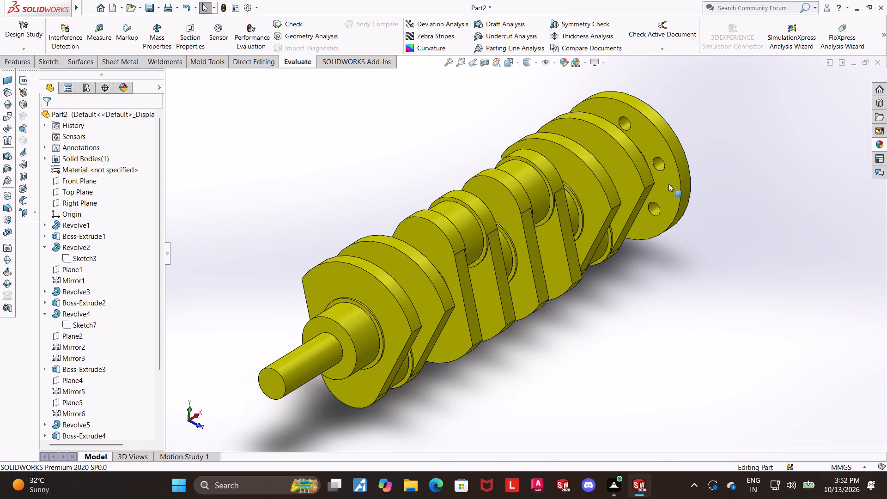
Orient the crankshaft to an angled standard view from the stepped shaft end and examine its full length.
{"action": "left_click", "coordinate": [510, 60]}
{"action": "left_click", "coordinate": [436, 301]}
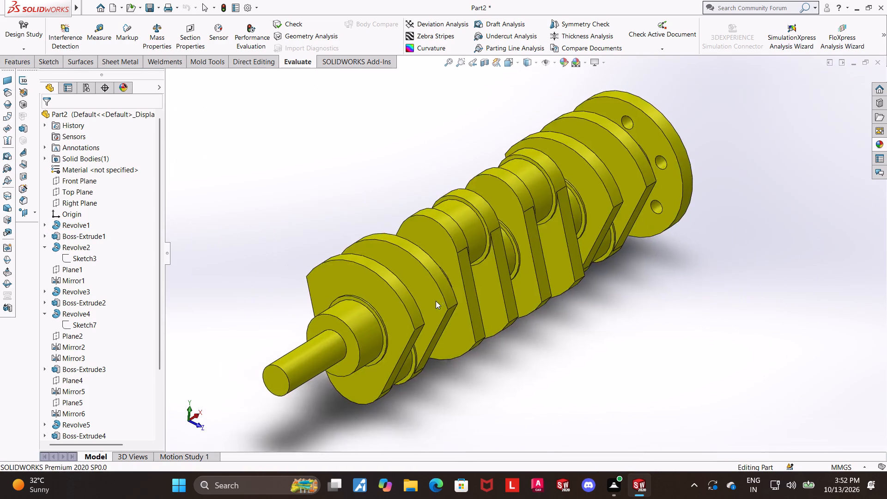
{"action": "scroll", "coordinate": [699, 145], "scroll_direction": "down", "scroll_amount": 1}
{"action": "left_click", "coordinate": [673, 294]}
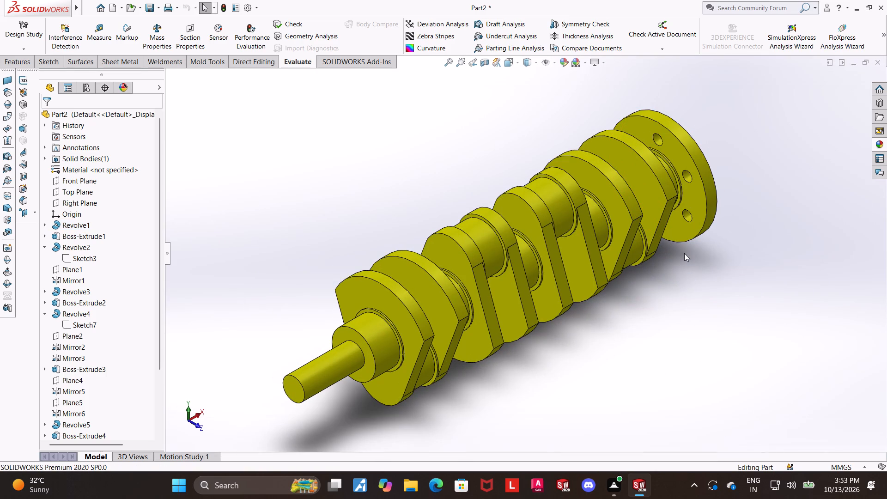
{"action": "scroll", "coordinate": [656, 228], "scroll_direction": "down", "scroll_amount": 1}
{"action": "scroll", "coordinate": [654, 230], "scroll_direction": "up", "scroll_amount": 1}
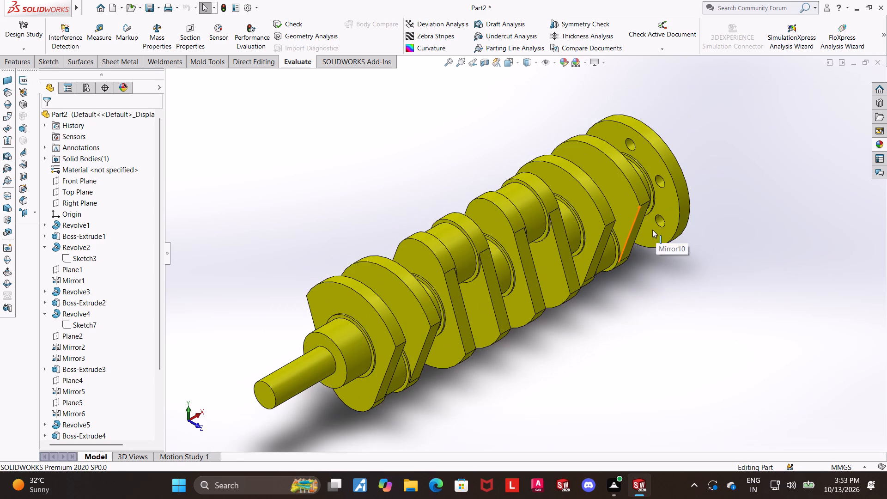
{"action": "scroll", "coordinate": [606, 247], "scroll_direction": "up", "scroll_amount": 1}
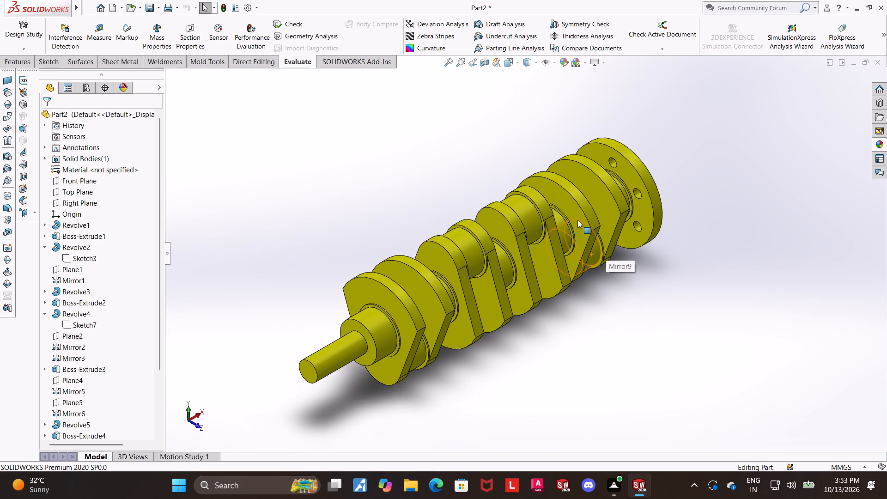
{"action": "scroll", "coordinate": [571, 215], "scroll_direction": "up", "scroll_amount": 1}
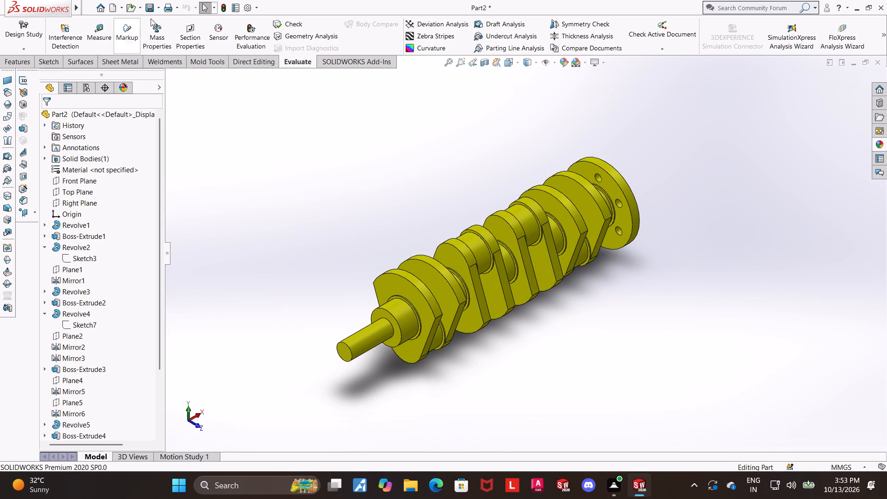
Measure the crankshaft's overall length from the stepped shaft's end face to the round end flange's outer face.
{"action": "left_click", "coordinate": [104, 26]}
{"action": "left_click", "coordinate": [342, 350]}
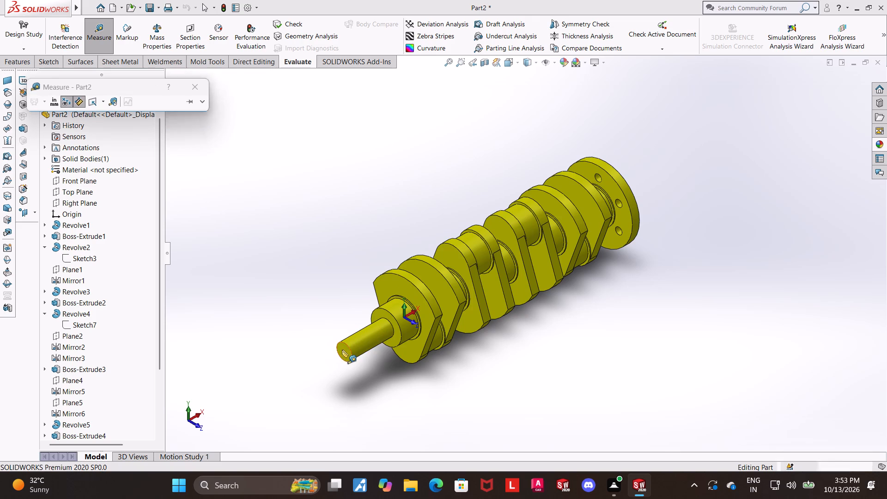
{"action": "middle_click_drag", "start_coordinate": [673, 293], "coordinate": [545, 346]}
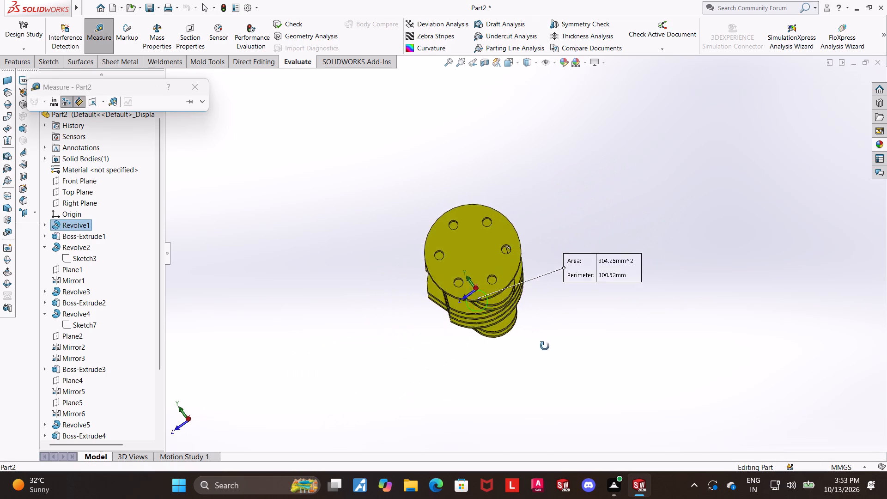
{"action": "middle_click_drag", "start_coordinate": [545, 346], "coordinate": [559, 359]}
{"action": "left_click", "coordinate": [541, 276]}
{"action": "scroll", "coordinate": [624, 319], "scroll_direction": "up", "scroll_amount": 1}
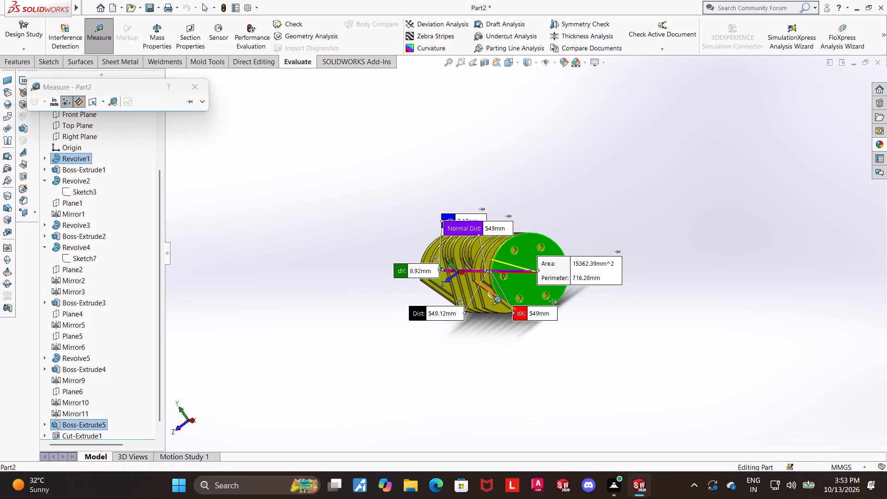
{"action": "scroll", "coordinate": [487, 291], "scroll_direction": "down", "scroll_amount": 3}
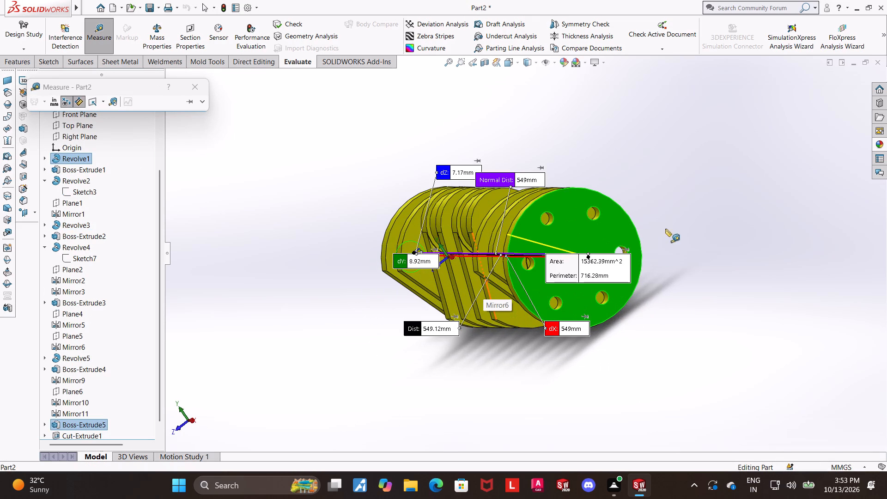
Measure the distance from the stepped shaft's small end face to the shoulder face of its larger-diameter step.
{"action": "scroll", "coordinate": [541, 193], "scroll_direction": "down", "scroll_amount": 1}
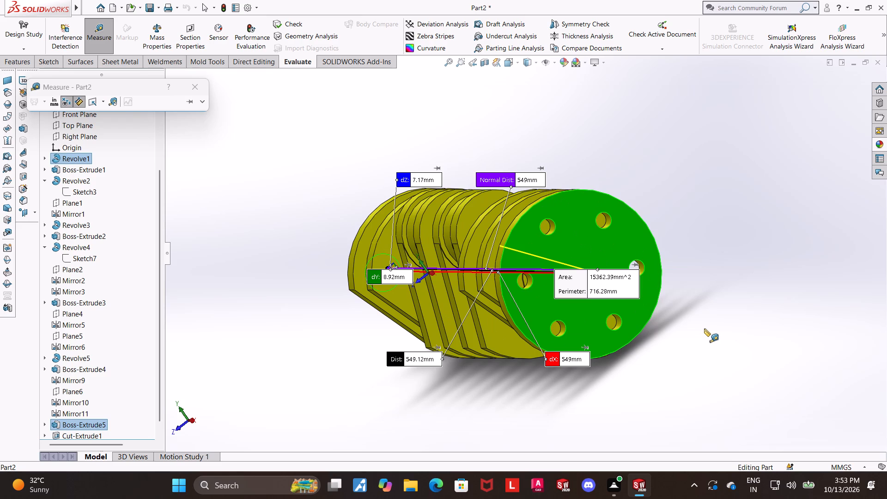
{"action": "scroll", "coordinate": [704, 329], "scroll_direction": "up", "scroll_amount": 1}
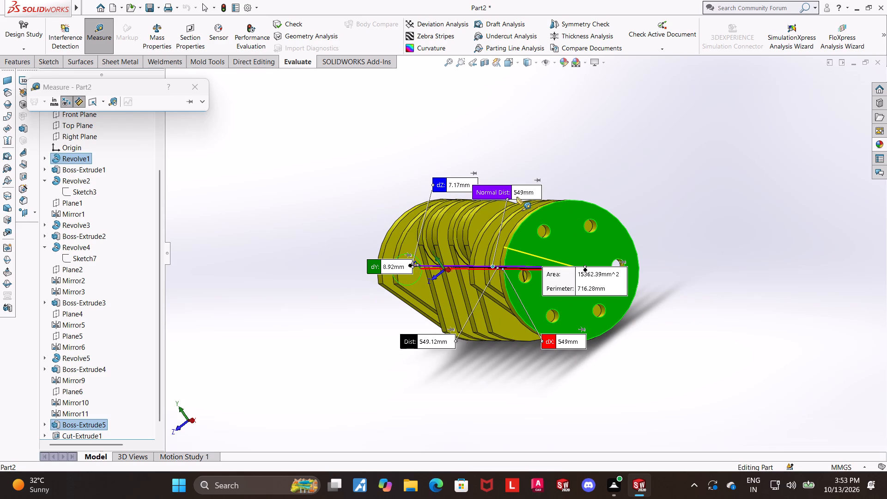
{"action": "scroll", "coordinate": [525, 223], "scroll_direction": "up", "scroll_amount": 1}
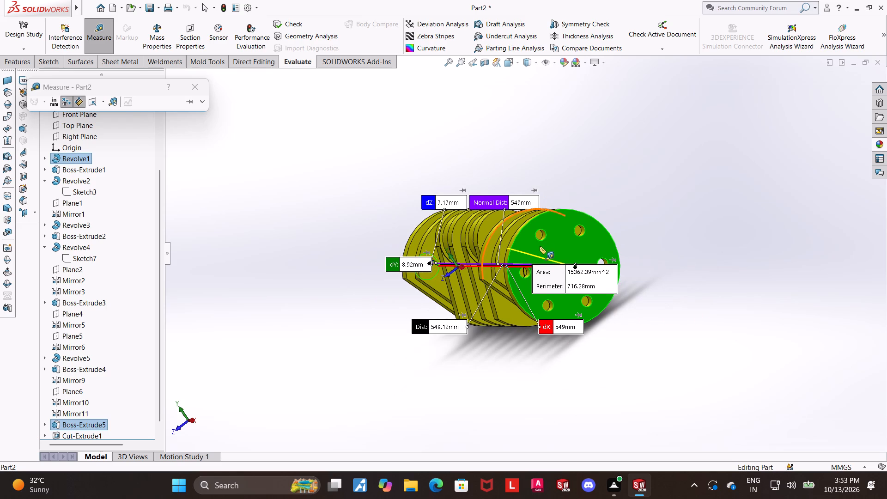
{"action": "scroll", "coordinate": [541, 248], "scroll_direction": "up", "scroll_amount": 1}
{"action": "middle_click_drag", "start_coordinate": [543, 275], "coordinate": [694, 266]}
{"action": "key", "text": "Escape"}
{"action": "scroll", "coordinate": [444, 222], "scroll_direction": "down", "scroll_amount": 3}
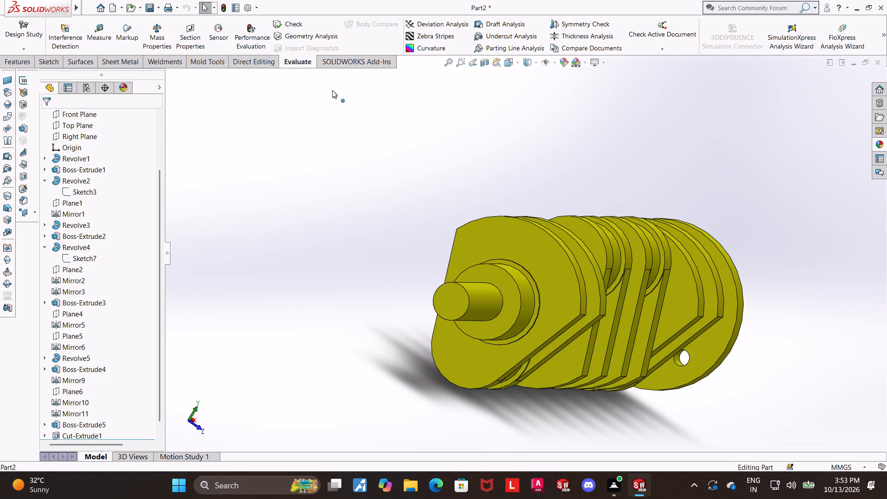
{"action": "left_click", "coordinate": [91, 34]}
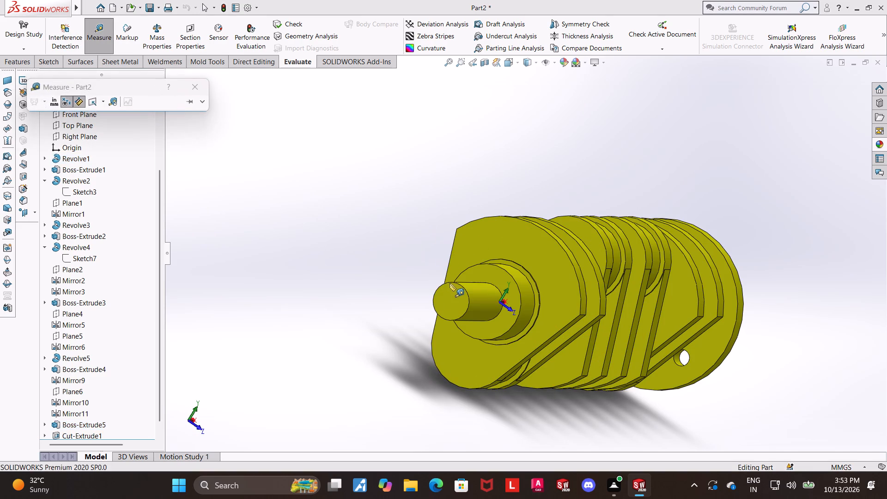
{"action": "left_click", "coordinate": [450, 288]}
{"action": "left_click", "coordinate": [499, 276]}
{"action": "scroll", "coordinate": [487, 295], "scroll_direction": "down", "scroll_amount": 1}
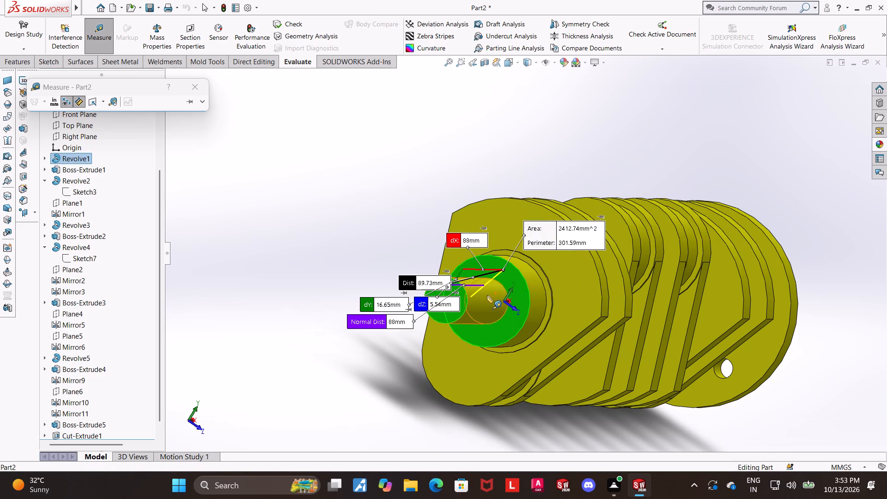
{"action": "key", "text": "Escape"}
Measure the distance from the stepped shaft's small end face to the outer face of the first tapered flange.
{"action": "scroll", "coordinate": [474, 248], "scroll_direction": "up", "scroll_amount": 2}
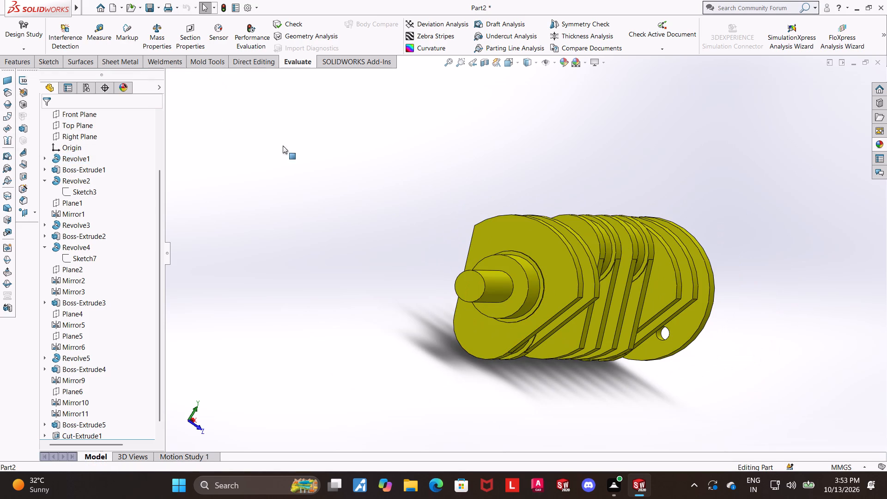
{"action": "left_click", "coordinate": [92, 30]}
{"action": "left_click", "coordinate": [472, 281]}
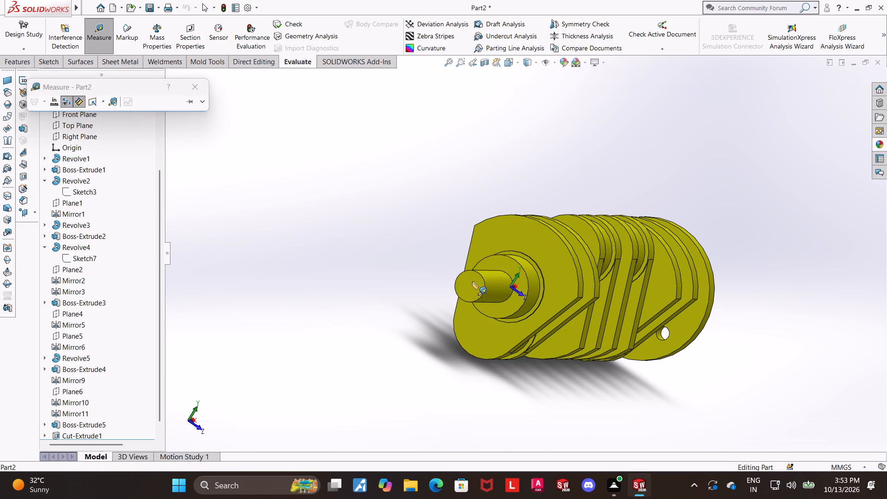
{"action": "scroll", "coordinate": [643, 281], "scroll_direction": "down", "scroll_amount": 2}
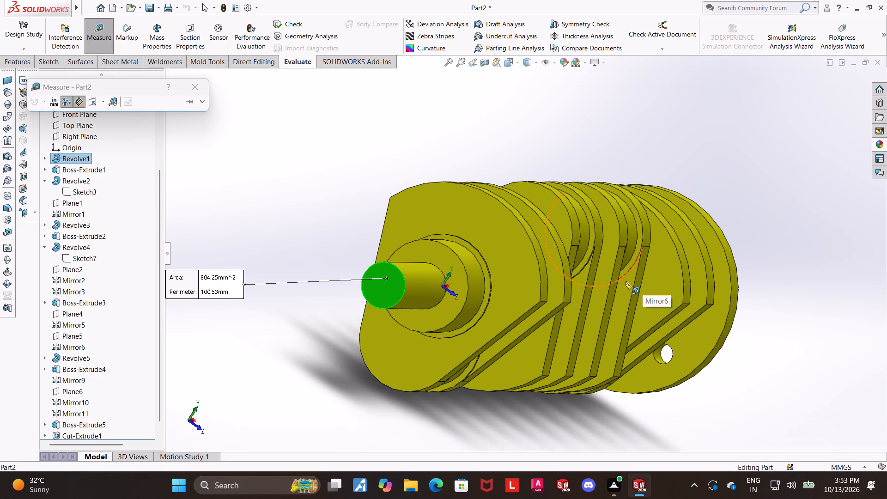
{"action": "left_click", "coordinate": [485, 239]}
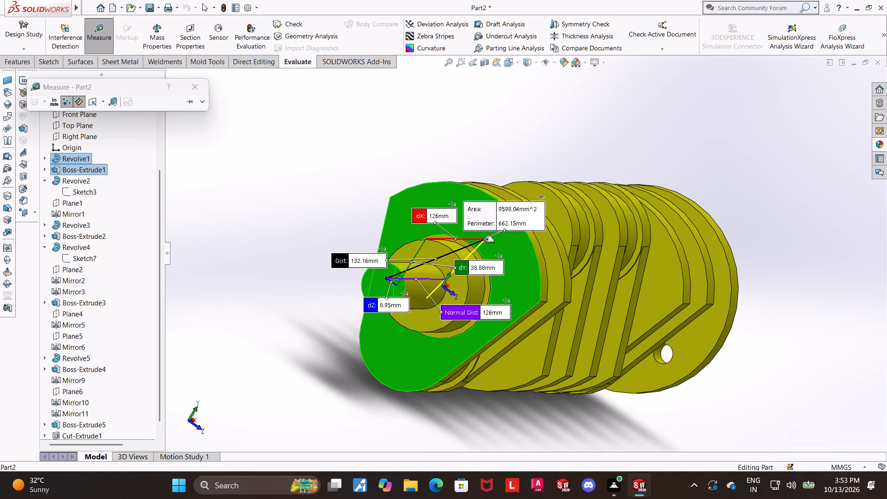
{"action": "scroll", "coordinate": [504, 290], "scroll_direction": "up", "scroll_amount": 1}
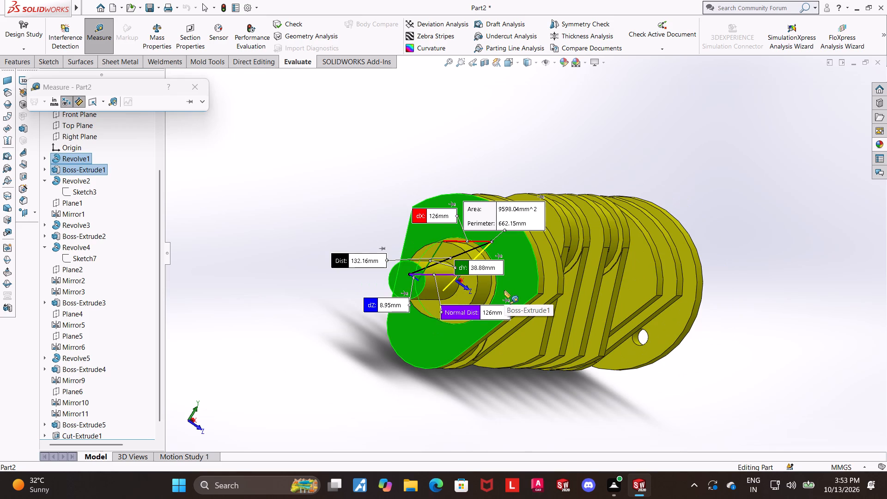
{"action": "scroll", "coordinate": [504, 290], "scroll_direction": "up", "scroll_amount": 2}
{"action": "key", "text": "Escape"}
Examine the sketch dimensions of the first collared journal and first crank pin, viewing the crankshaft square to the pin's sketch.
{"action": "middle_click_drag", "start_coordinate": [750, 309], "coordinate": [717, 313]}
{"action": "middle_click_drag", "start_coordinate": [507, 322], "coordinate": [469, 323]}
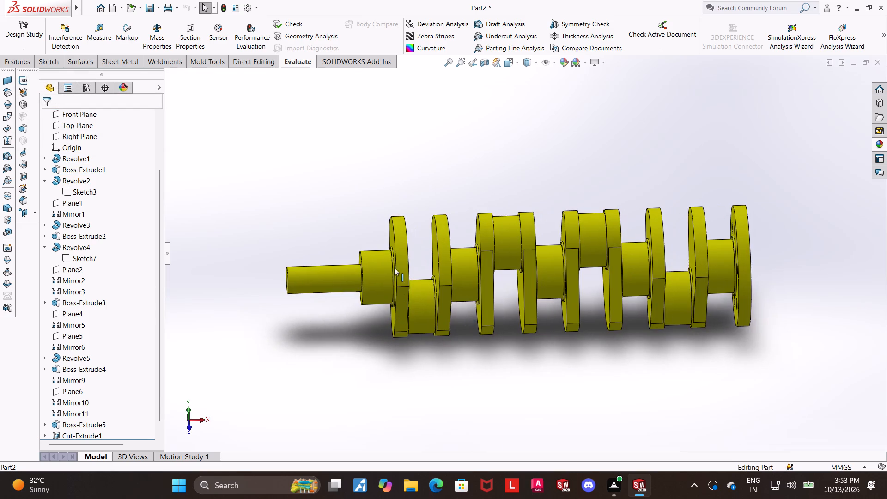
{"action": "scroll", "coordinate": [394, 275], "scroll_direction": "down", "scroll_amount": 2}
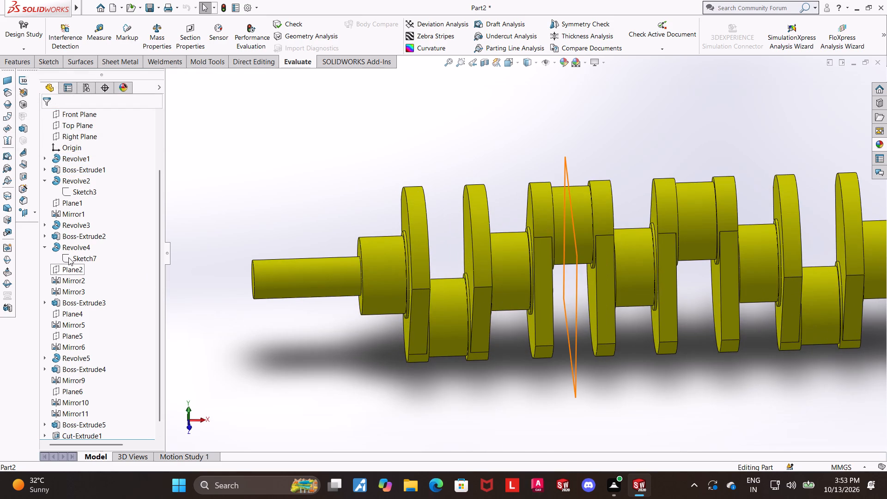
{"action": "scroll", "coordinate": [389, 337], "scroll_direction": "up", "scroll_amount": 1}
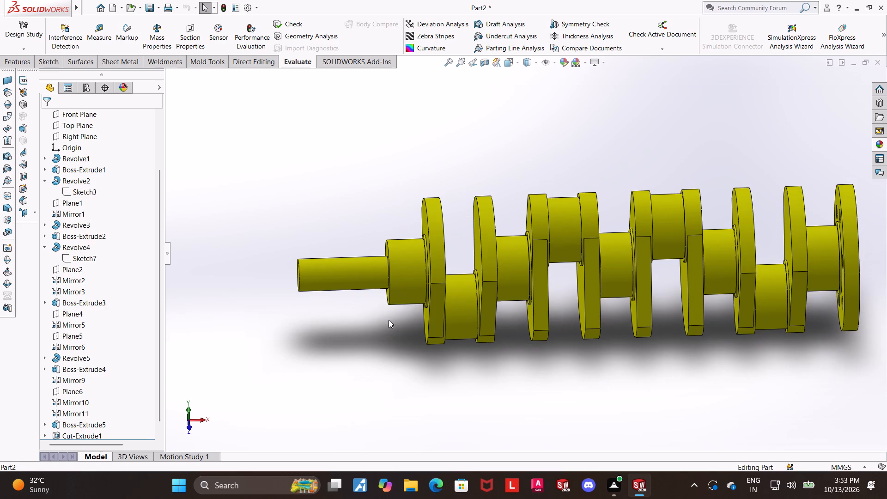
{"action": "left_click", "coordinate": [534, 361]}
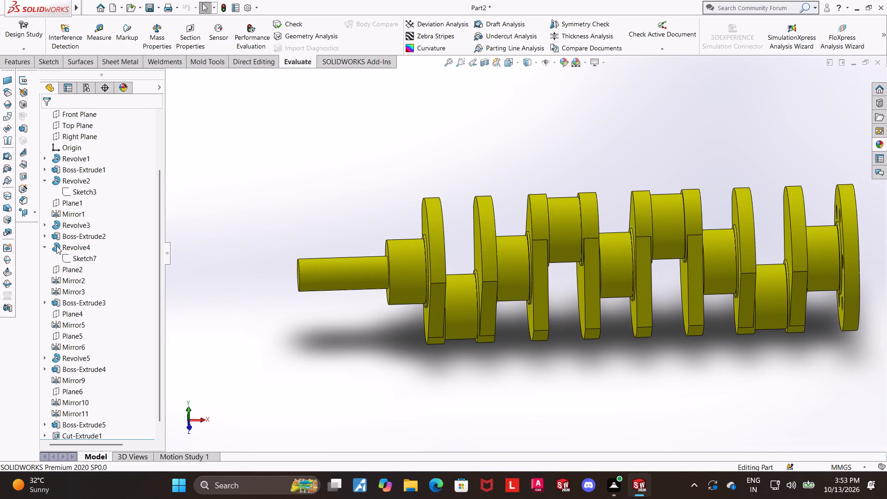
{"action": "left_click", "coordinate": [59, 221]}
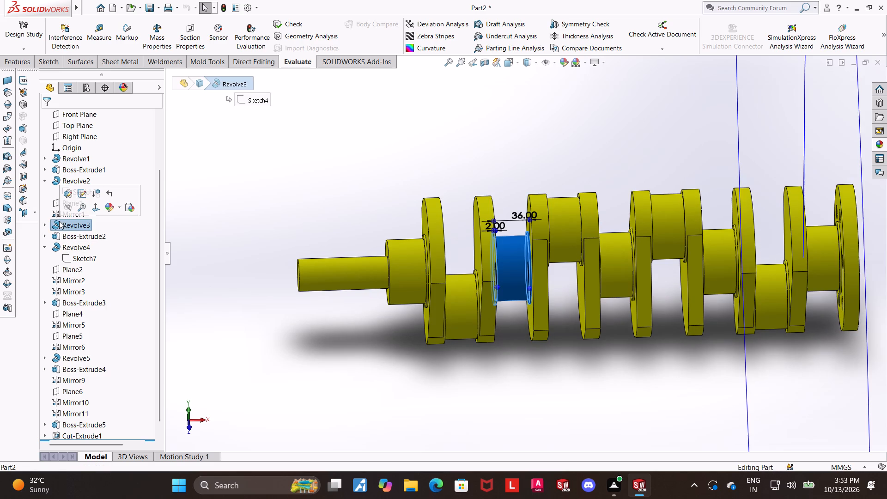
{"action": "left_click_drag", "start_coordinate": [206, 262], "coordinate": [206, 256]}
{"action": "left_click", "coordinate": [80, 183]}
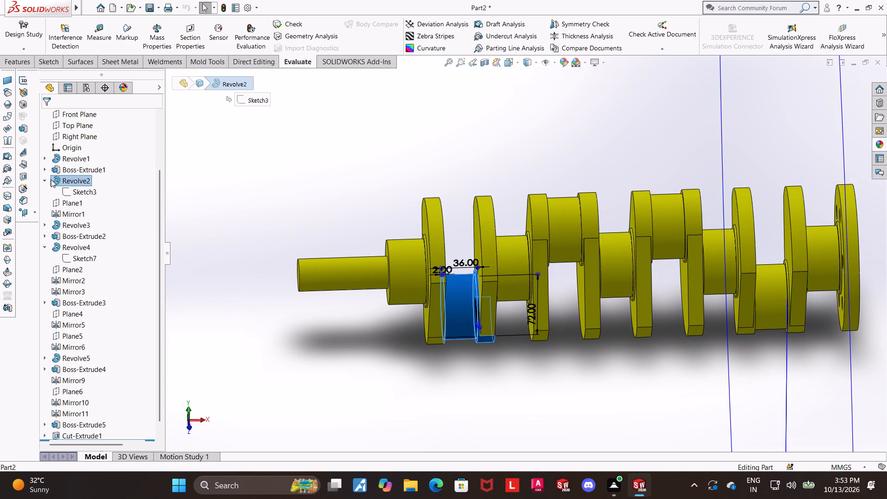
{"action": "left_click", "coordinate": [75, 189]}
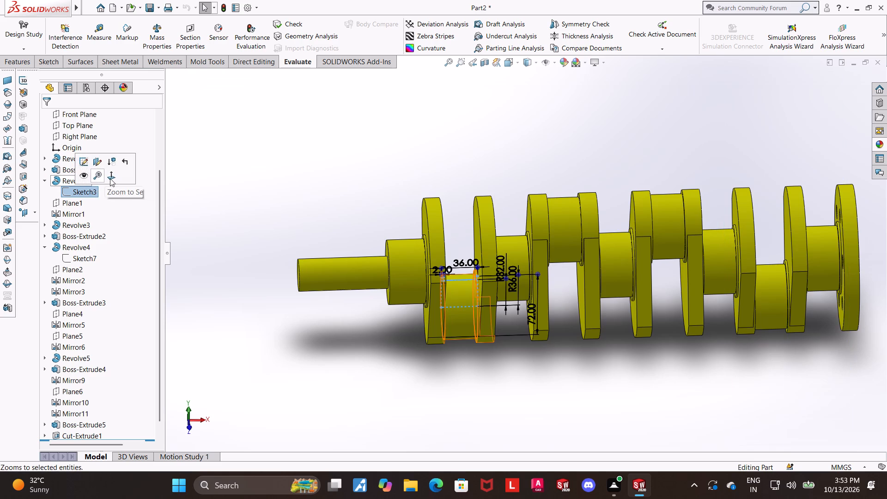
{"action": "left_click", "coordinate": [110, 178]}
{"action": "left_click", "coordinate": [502, 332]}
{"action": "scroll", "coordinate": [456, 270], "scroll_direction": "down", "scroll_amount": 2}
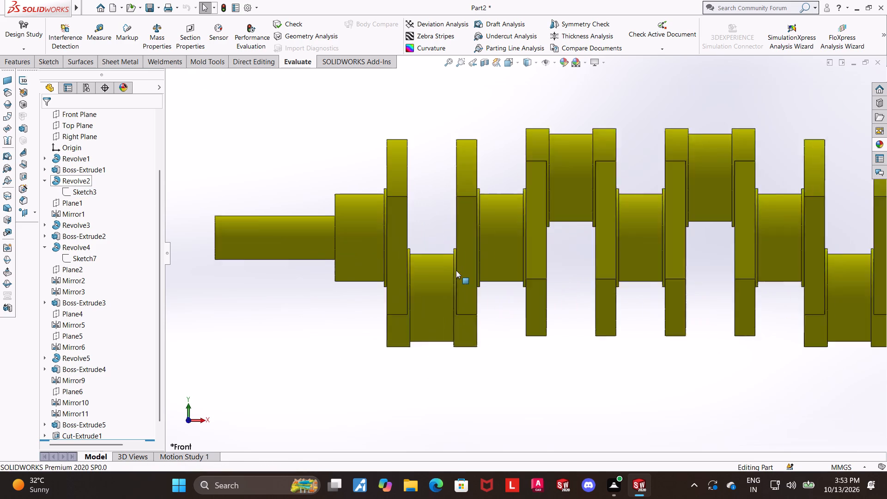
{"action": "scroll", "coordinate": [456, 270], "scroll_direction": "down", "scroll_amount": 2}
Open the first crank pin's revolve sketch for editing and delete its 36 mm overall width dimension.
{"action": "left_click", "coordinate": [86, 193]}
{"action": "left_click", "coordinate": [94, 168]}
{"action": "scroll", "coordinate": [456, 237], "scroll_direction": "down", "scroll_amount": 4}
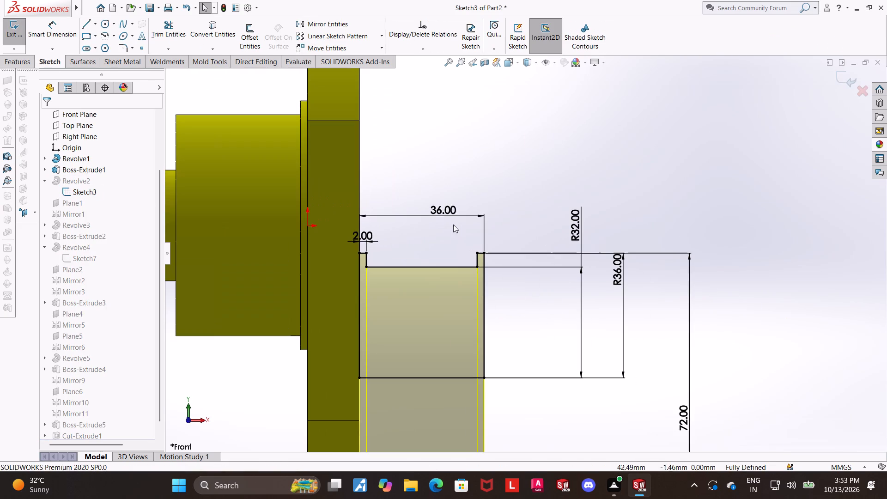
{"action": "left_click", "coordinate": [437, 207]}
{"action": "key", "text": "Delete"}
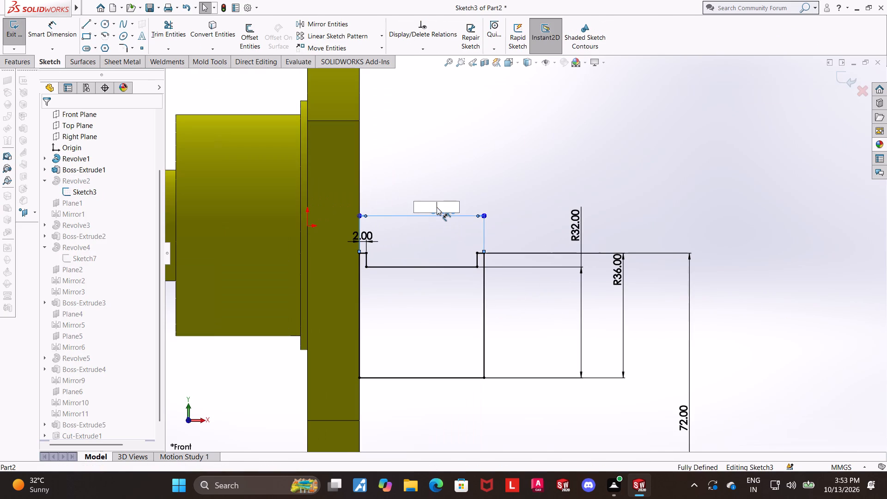
{"action": "left_click", "coordinate": [532, 195]}
{"action": "key", "text": "Escape"}
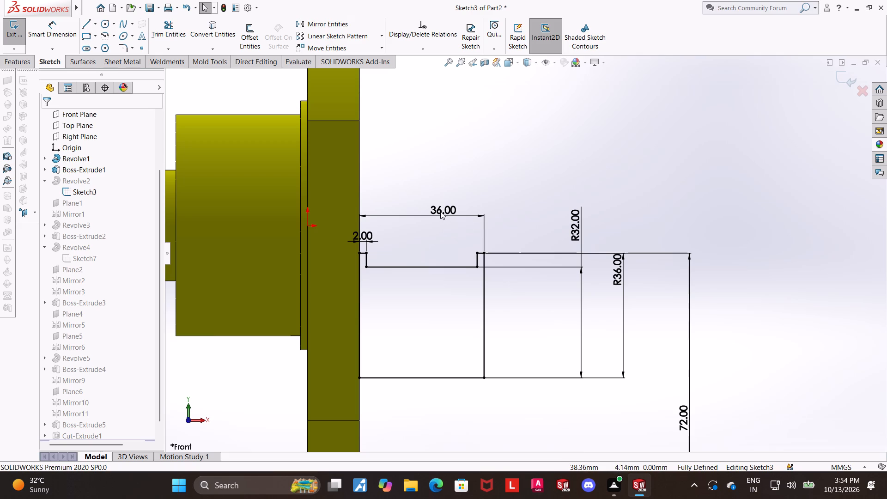
{"action": "key", "text": "Escape"}
{"action": "right_click", "coordinate": [441, 211]}
{"action": "left_click", "coordinate": [503, 320]}
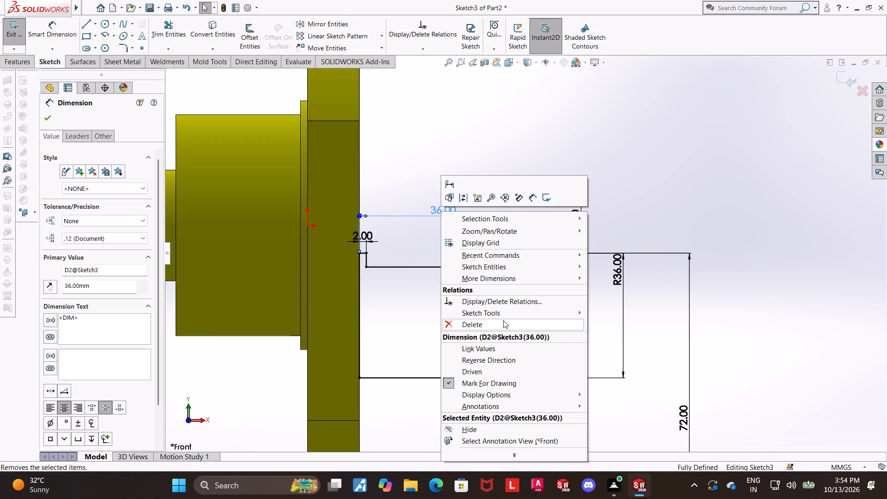
Dimension the first crank pin's length between its collars as 36 mm and finish the sketch edit.
{"action": "left_click", "coordinate": [68, 32]}
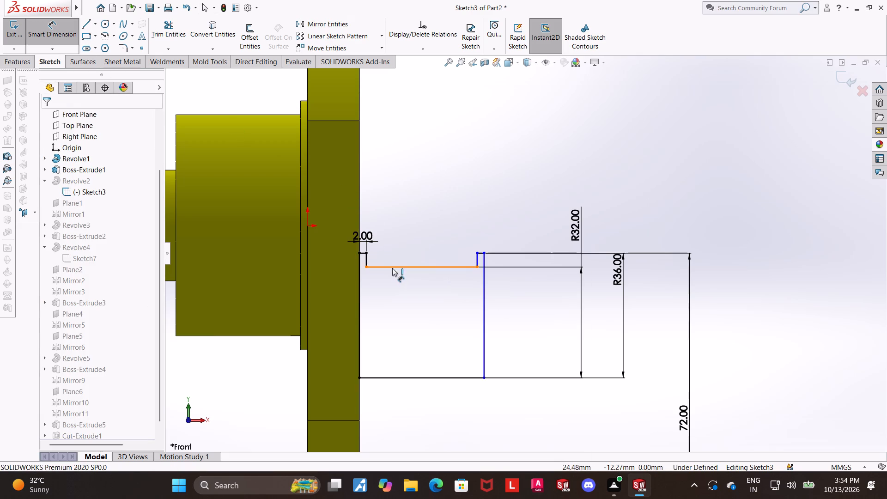
{"action": "left_click", "coordinate": [392, 268]}
{"action": "left_click", "coordinate": [394, 227]}
{"action": "key", "text": "3"}
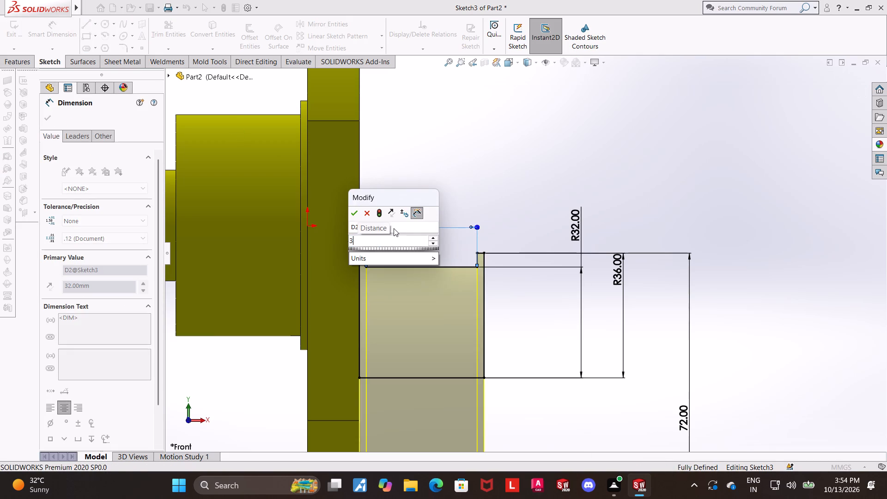
{"action": "key", "text": "6"}
{"action": "key", "text": "Return"}
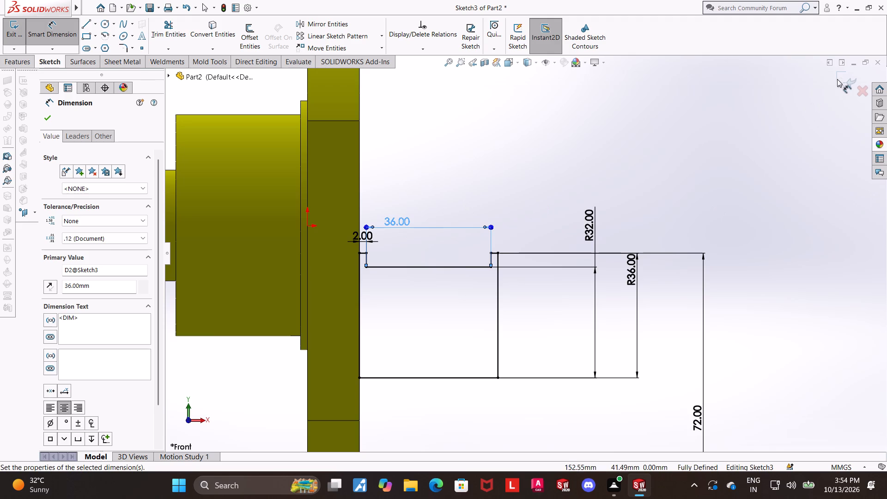
{"action": "left_click", "coordinate": [841, 76]}
Open the revolve sketch of the first collared journal after the second flange and delete its 36 mm overall width dimension.
{"action": "scroll", "coordinate": [719, 175], "scroll_direction": "up", "scroll_amount": 4}
{"action": "scroll", "coordinate": [700, 228], "scroll_direction": "up", "scroll_amount": 4}
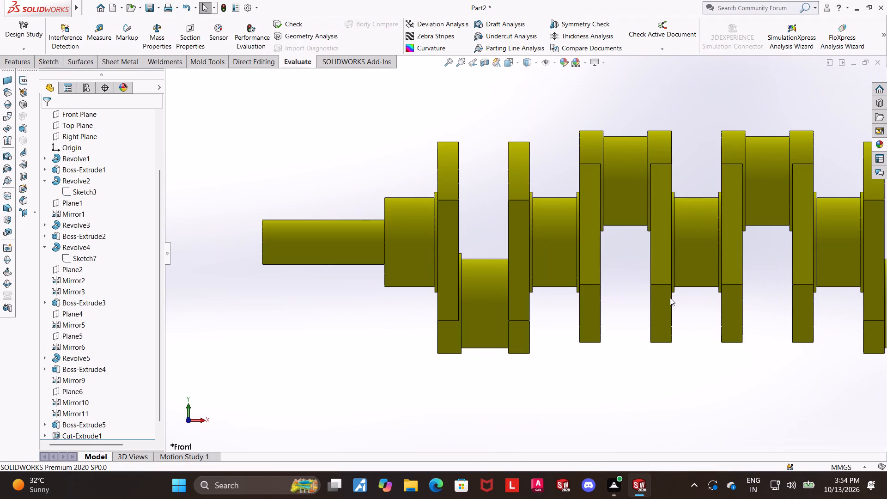
{"action": "scroll", "coordinate": [670, 298], "scroll_direction": "up", "scroll_amount": 1}
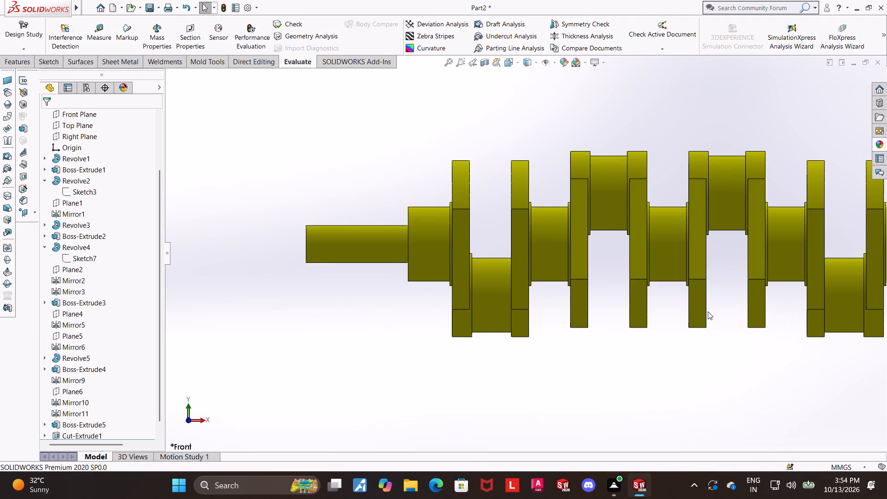
{"action": "scroll", "coordinate": [694, 312], "scroll_direction": "up", "scroll_amount": 3}
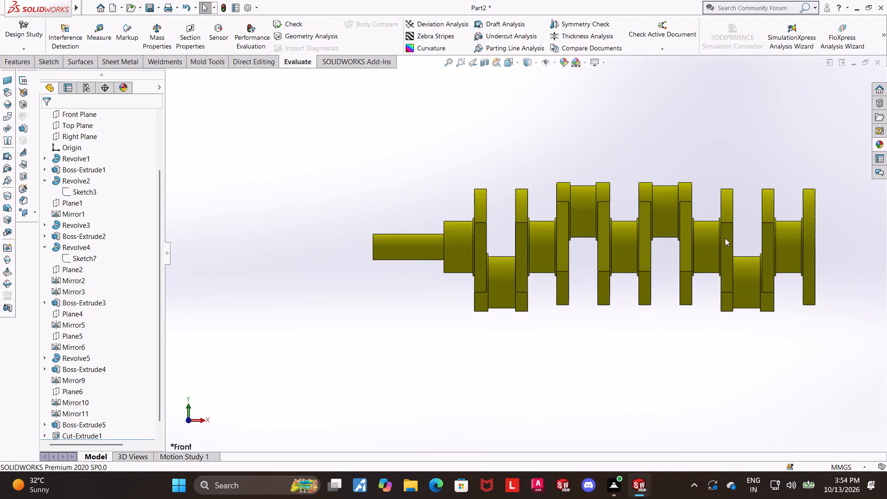
{"action": "scroll", "coordinate": [725, 238], "scroll_direction": "down", "scroll_amount": 2}
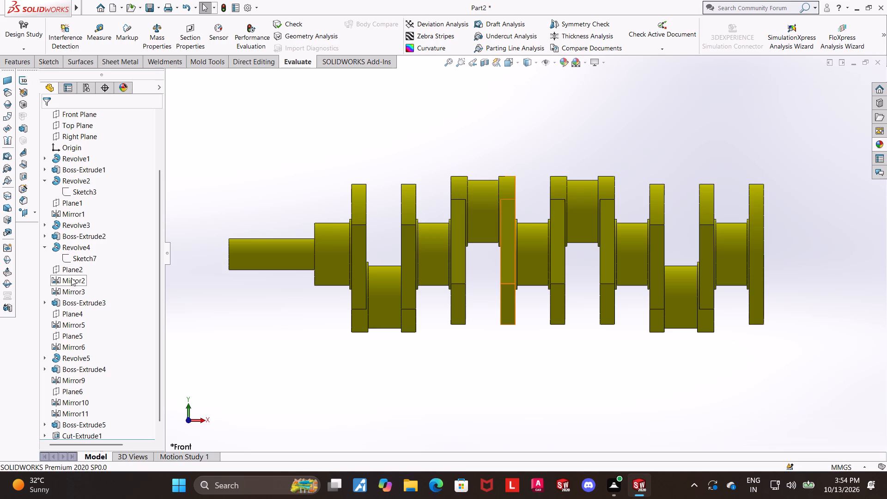
{"action": "left_click", "coordinate": [71, 227]}
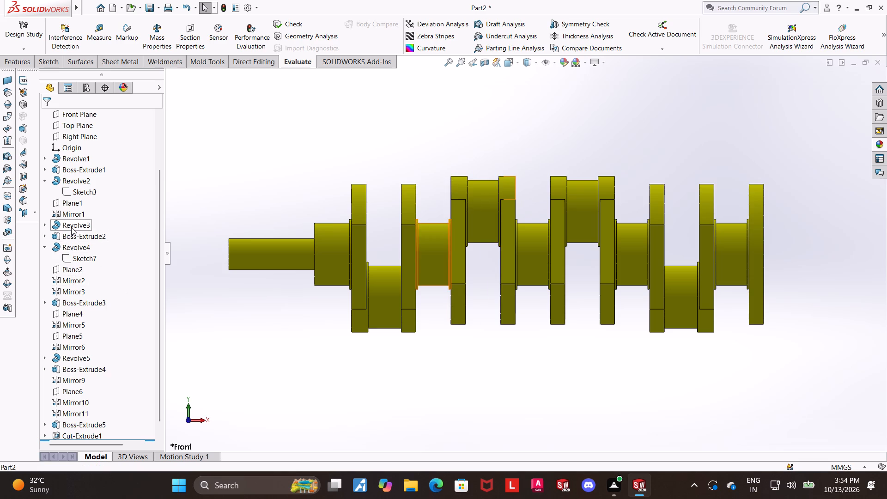
{"action": "left_click", "coordinate": [45, 220]}
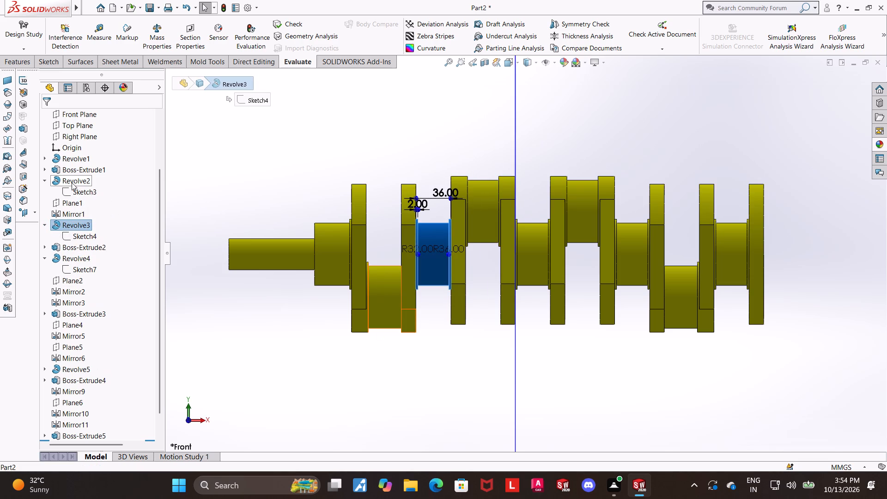
{"action": "left_click", "coordinate": [73, 234]}
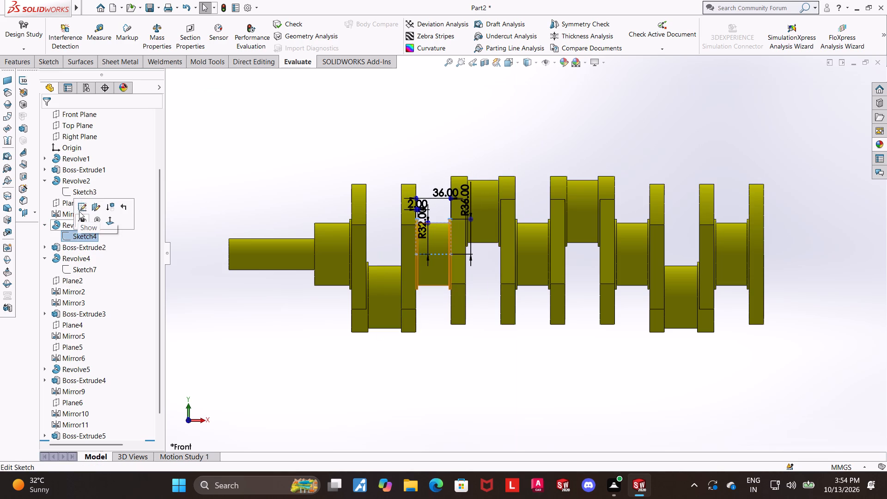
{"action": "left_click", "coordinate": [79, 211]}
{"action": "scroll", "coordinate": [501, 239], "scroll_direction": "down", "scroll_amount": 4}
{"action": "scroll", "coordinate": [367, 181], "scroll_direction": "down", "scroll_amount": 2}
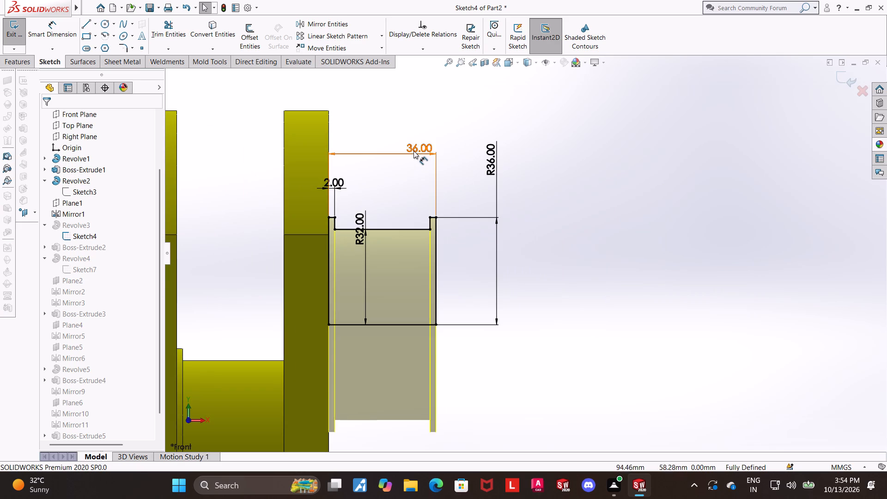
{"action": "right_click", "coordinate": [413, 151]}
{"action": "left_click", "coordinate": [462, 260]}
Dimension the first collared journal's length between its collars as 36 mm and finish the sketch edit.
{"action": "left_click", "coordinate": [51, 43]}
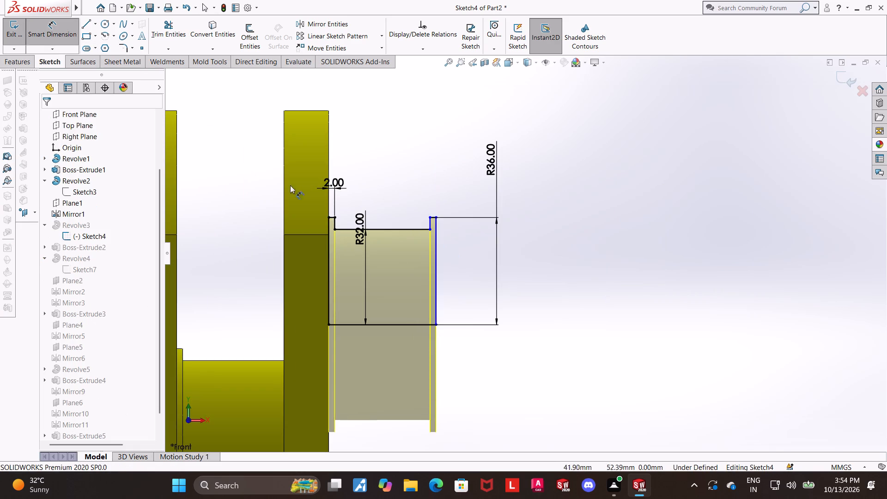
{"action": "left_click", "coordinate": [388, 228]}
{"action": "left_click", "coordinate": [387, 197]}
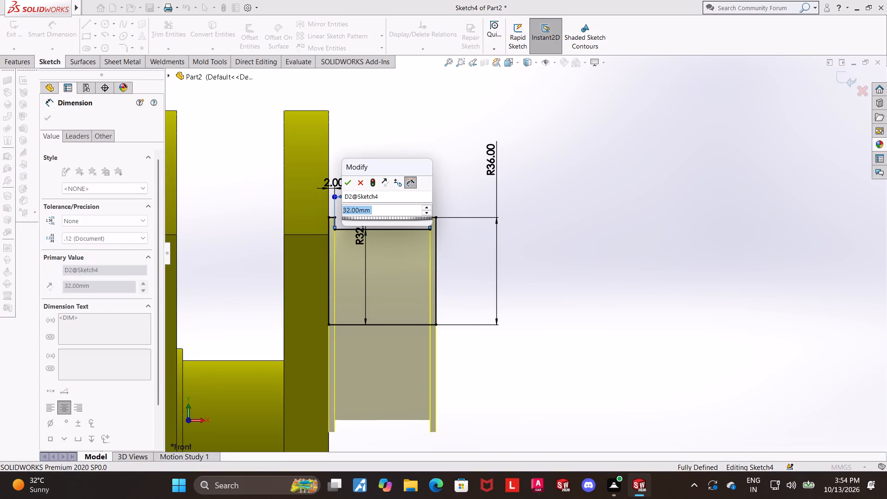
{"action": "type", "text": "36"}
{"action": "key", "text": "Return"}
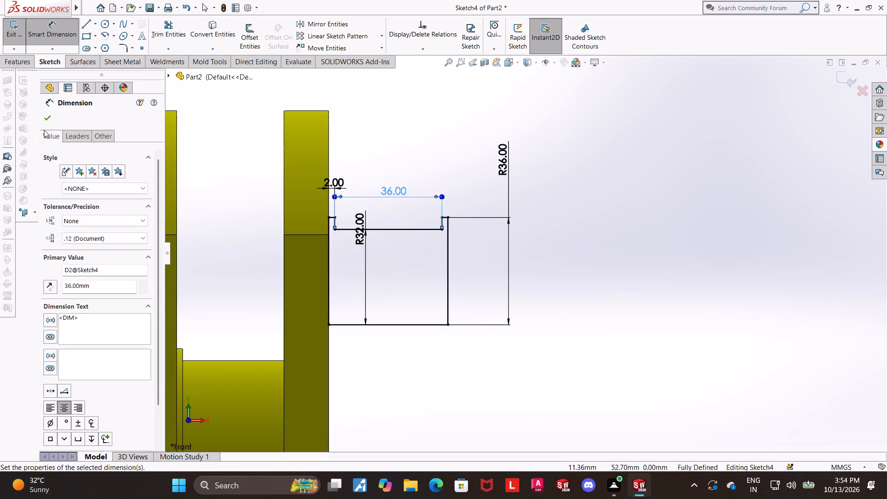
{"action": "left_click", "coordinate": [49, 123]}
{"action": "left_click", "coordinate": [625, 163]}
{"action": "left_click", "coordinate": [852, 75]}
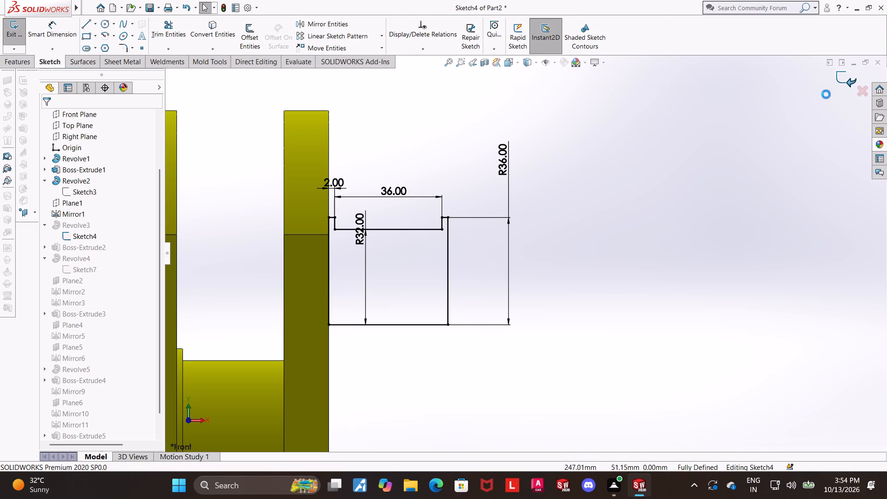
{"action": "left_click", "coordinate": [462, 249]}
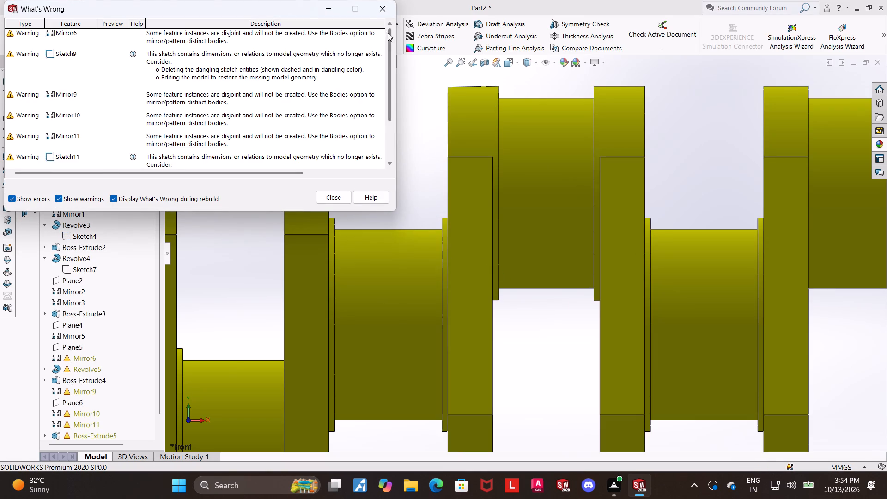
{"action": "left_click", "coordinate": [383, 13]}
Examine the Mirror6 warning and the far end of the crankshaft, from the front and at an angle.
{"action": "left_click", "coordinate": [78, 357]}
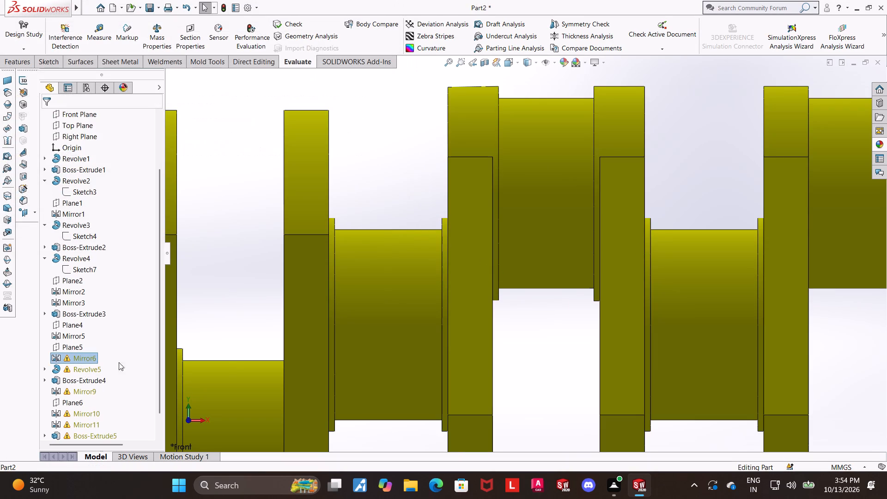
{"action": "scroll", "coordinate": [579, 350], "scroll_direction": "up", "scroll_amount": 4}
{"action": "left_click", "coordinate": [498, 393]}
{"action": "left_click", "coordinate": [81, 359]}
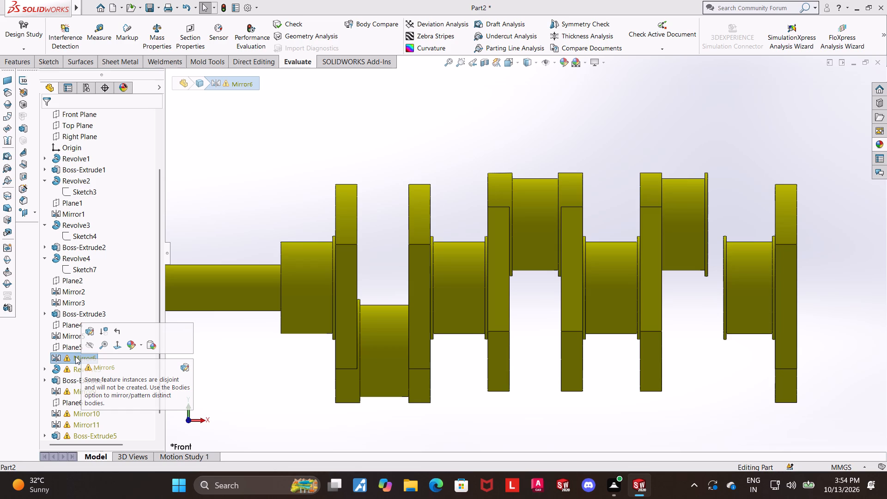
{"action": "scroll", "coordinate": [533, 423], "scroll_direction": "up", "scroll_amount": 3}
{"action": "left_click", "coordinate": [594, 404]}
{"action": "middle_click_drag", "start_coordinate": [602, 362], "coordinate": [584, 373]}
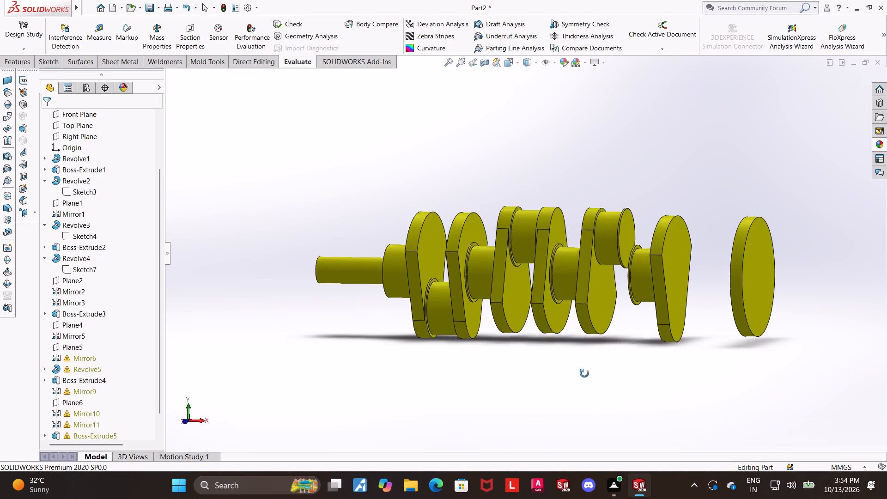
{"action": "middle_click_drag", "start_coordinate": [584, 373], "coordinate": [585, 378]}
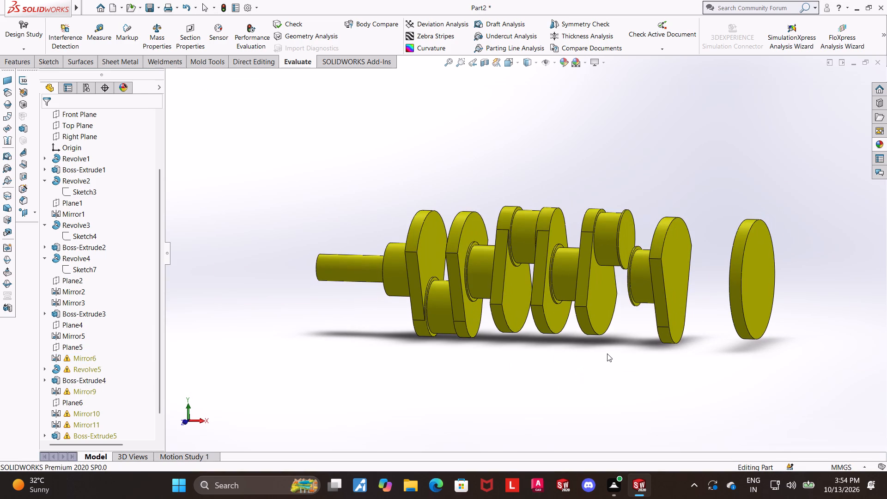
{"action": "scroll", "coordinate": [591, 357], "scroll_direction": "up", "scroll_amount": 2}
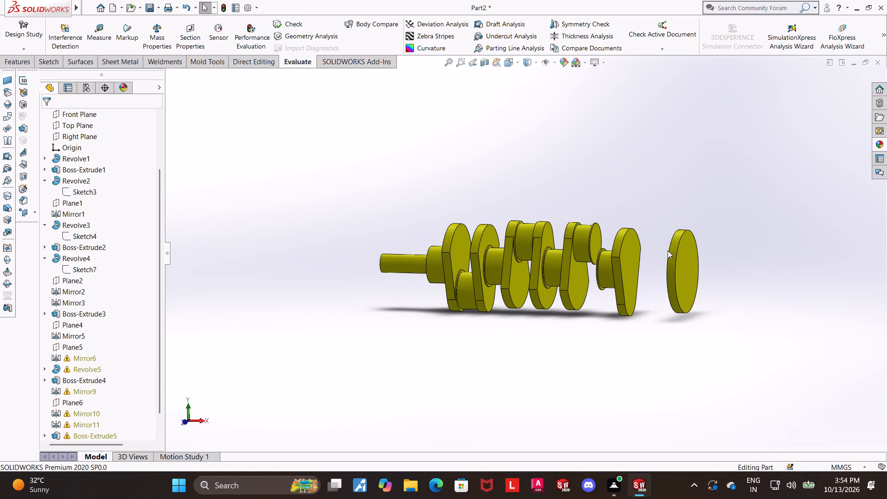
{"action": "scroll", "coordinate": [647, 216], "scroll_direction": "down", "scroll_amount": 2}
{"action": "middle_click", "coordinate": [452, 347]}
Delete the Mirror6 feature along with the features that depend on it.
{"action": "left_click", "coordinate": [55, 357]}
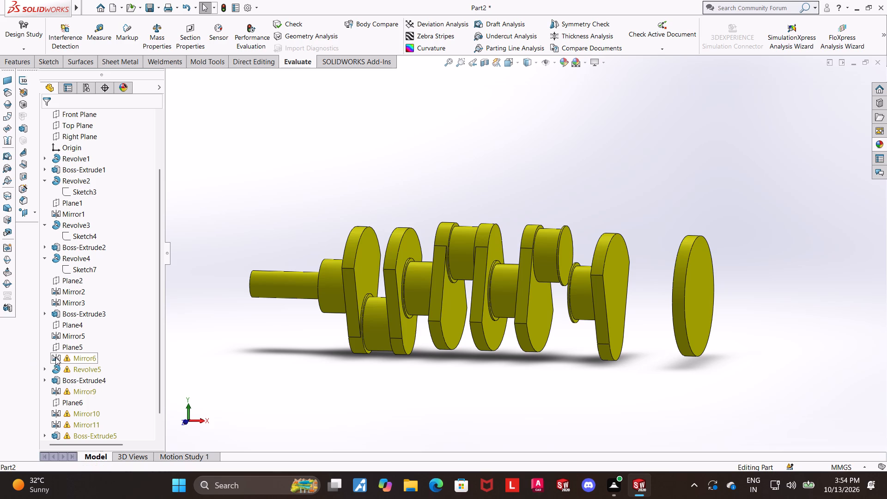
{"action": "right_click", "coordinate": [55, 357]}
{"action": "key", "text": "Escape"}
{"action": "right_click", "coordinate": [59, 359]}
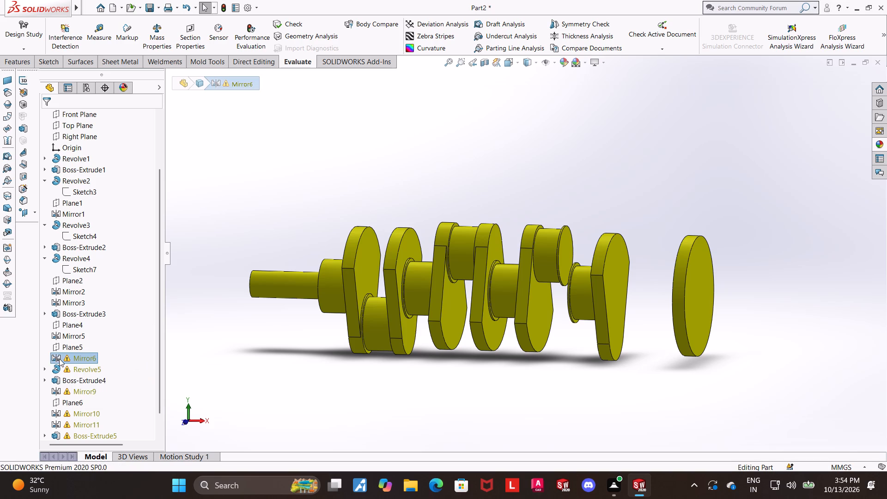
{"action": "left_click", "coordinate": [86, 348]}
{"action": "left_click", "coordinate": [504, 184]}
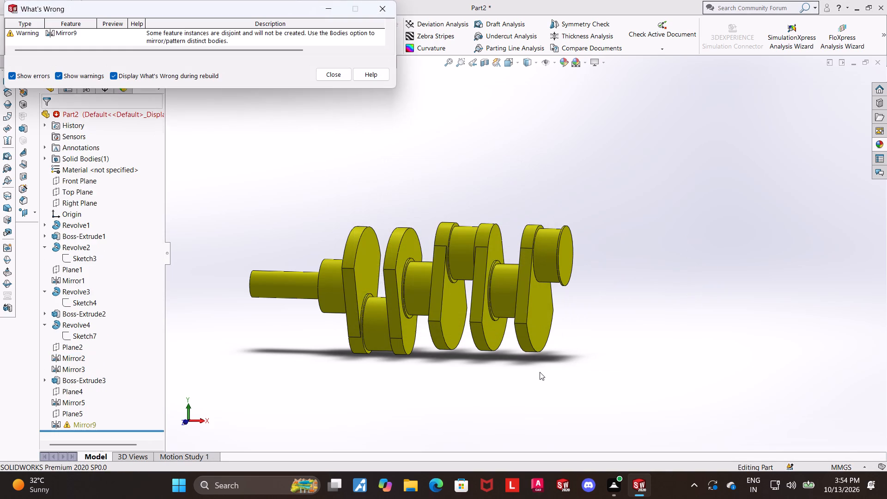
{"action": "left_click", "coordinate": [540, 372]}
{"action": "left_click", "coordinate": [334, 71]}
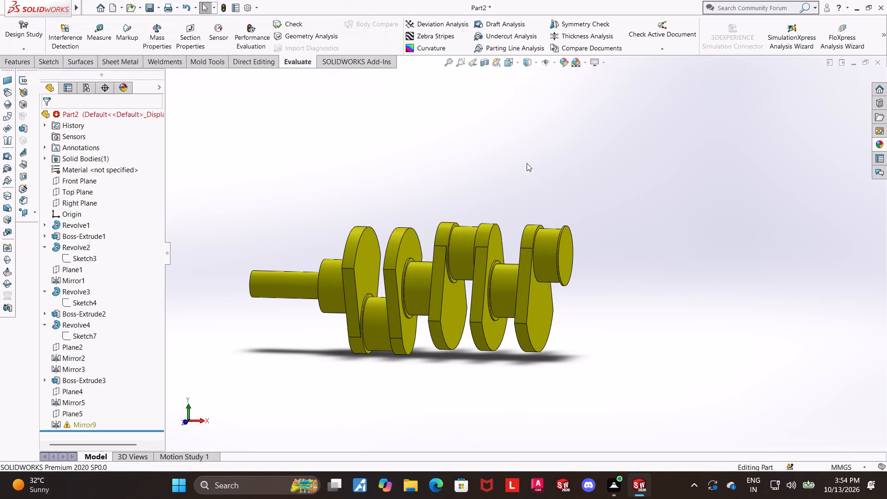
Examine the remaining crankshaft, the Mirror9 feature and the dimensions of the first collared journal after the second flange.
{"action": "scroll", "coordinate": [93, 222], "scroll_direction": "down", "scroll_amount": 4}
{"action": "scroll", "coordinate": [145, 298], "scroll_direction": "up", "scroll_amount": 6}
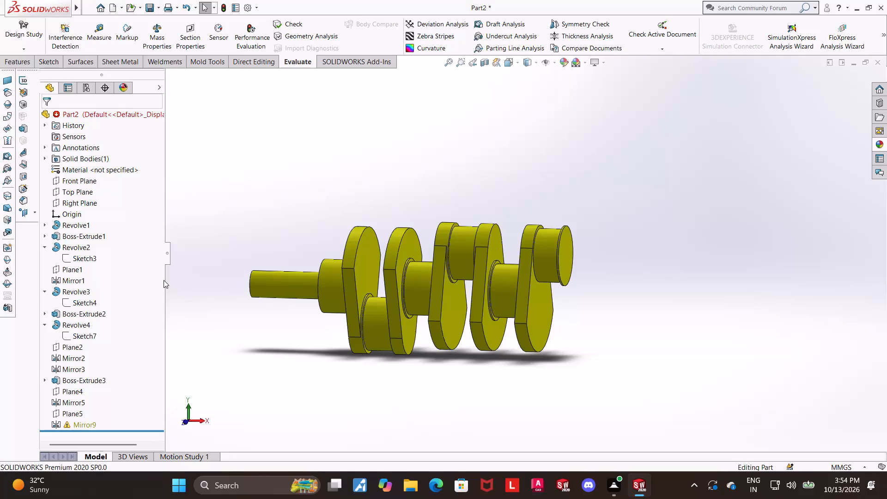
{"action": "scroll", "coordinate": [96, 335], "scroll_direction": "down", "scroll_amount": 3}
{"action": "scroll", "coordinate": [111, 352], "scroll_direction": "up", "scroll_amount": 4}
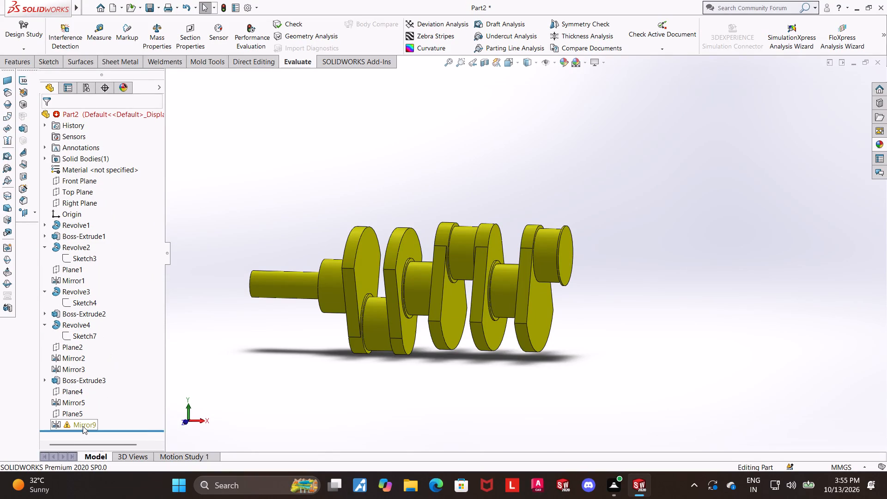
{"action": "left_click", "coordinate": [83, 426]}
{"action": "left_click", "coordinate": [327, 374]}
{"action": "middle_click_drag", "start_coordinate": [437, 326], "coordinate": [453, 339]}
{"action": "middle_click_drag", "start_coordinate": [480, 292], "coordinate": [474, 301]}
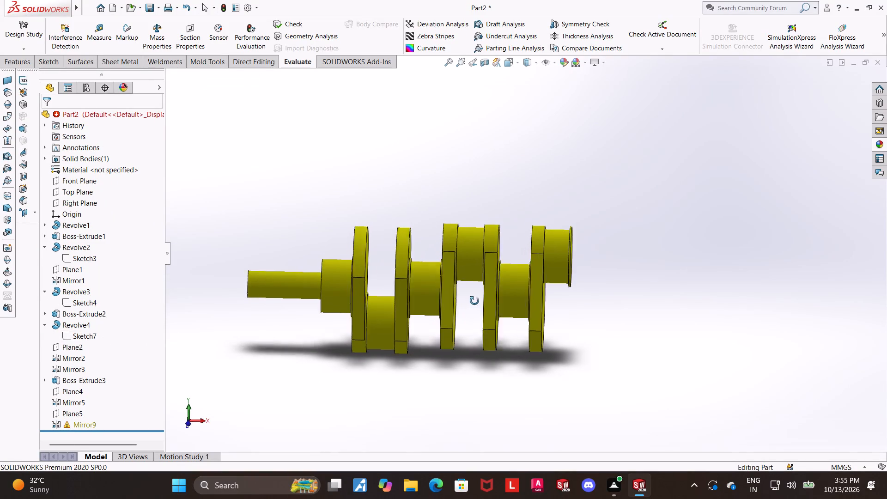
{"action": "middle_click_drag", "start_coordinate": [474, 301], "coordinate": [470, 304]}
{"action": "left_click", "coordinate": [426, 282]}
{"action": "scroll", "coordinate": [417, 245], "scroll_direction": "down", "scroll_amount": 5}
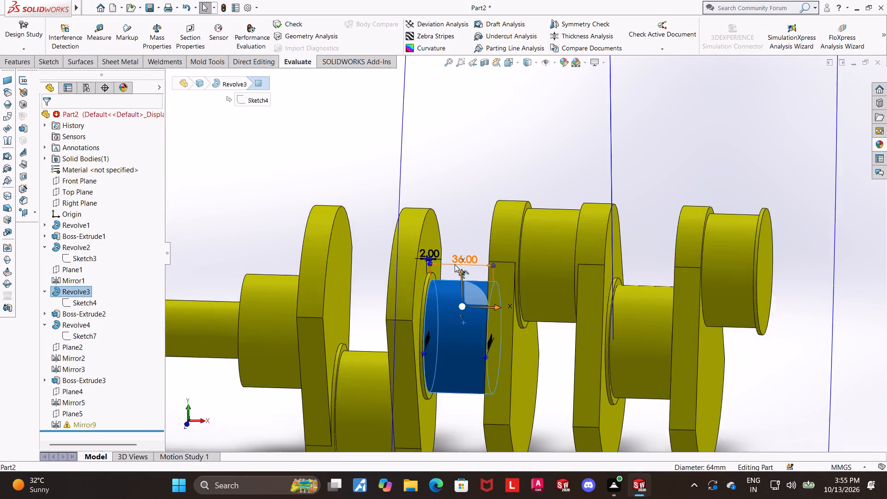
{"action": "scroll", "coordinate": [455, 264], "scroll_direction": "down", "scroll_amount": 6}
{"action": "middle_click_drag", "start_coordinate": [488, 288], "coordinate": [494, 287]}
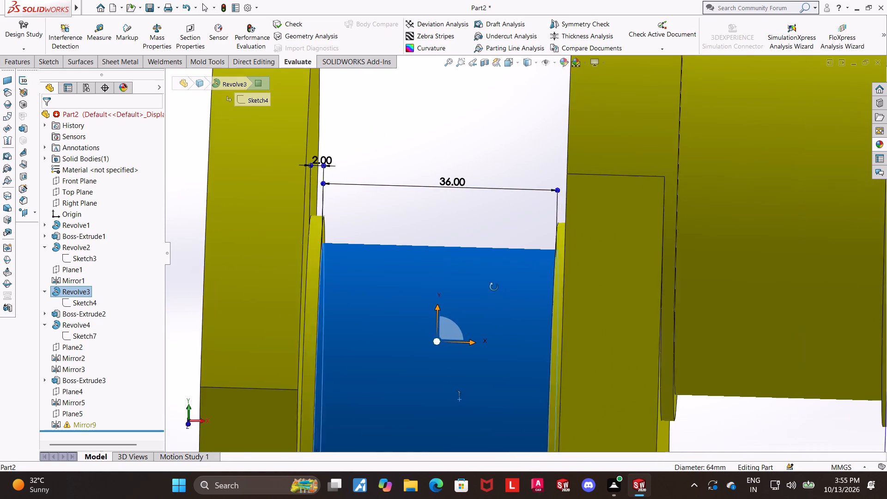
{"action": "middle_click_drag", "start_coordinate": [494, 287], "coordinate": [493, 286]}
{"action": "scroll", "coordinate": [493, 286], "scroll_direction": "up", "scroll_amount": 5}
Open the revolve sketch of the crank pin after the third flange and delete its 36 mm overall width dimension.
{"action": "left_click", "coordinate": [641, 222]}
{"action": "scroll", "coordinate": [639, 228], "scroll_direction": "up", "scroll_amount": 1}
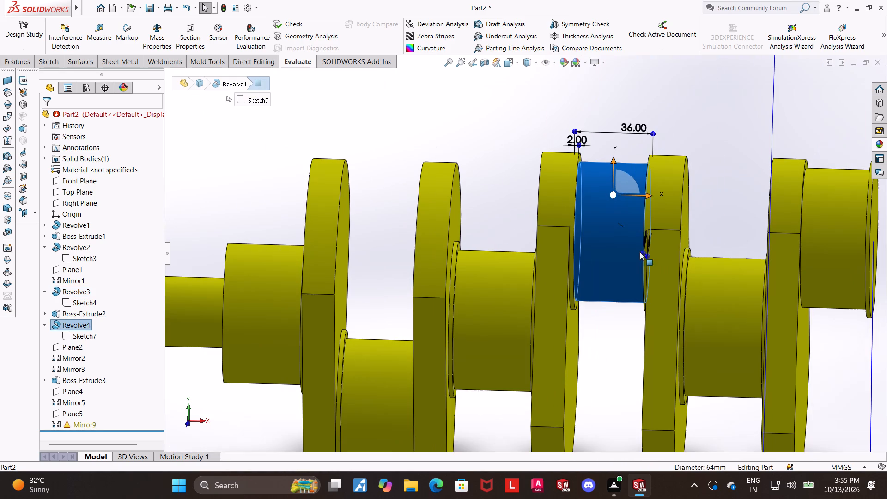
{"action": "left_click", "coordinate": [70, 340]}
{"action": "left_click", "coordinate": [75, 311]}
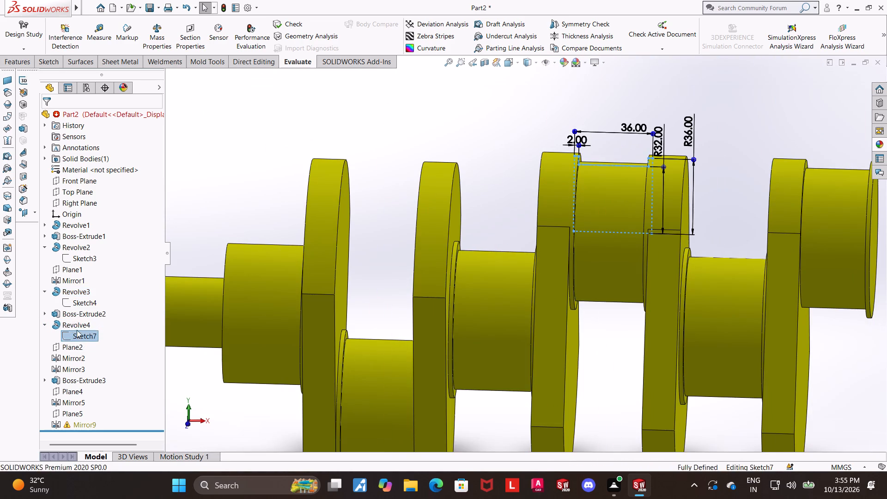
{"action": "left_click", "coordinate": [77, 338]}
{"action": "left_click", "coordinate": [98, 326]}
{"action": "scroll", "coordinate": [758, 157], "scroll_direction": "down", "scroll_amount": 7}
{"action": "scroll", "coordinate": [544, 165], "scroll_direction": "down", "scroll_amount": 2}
{"action": "right_click", "coordinate": [550, 165]}
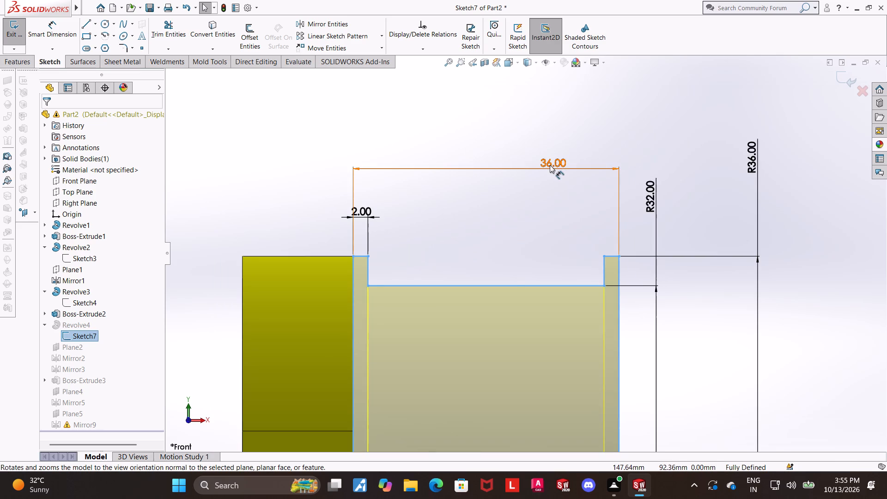
{"action": "left_click", "coordinate": [568, 283]}
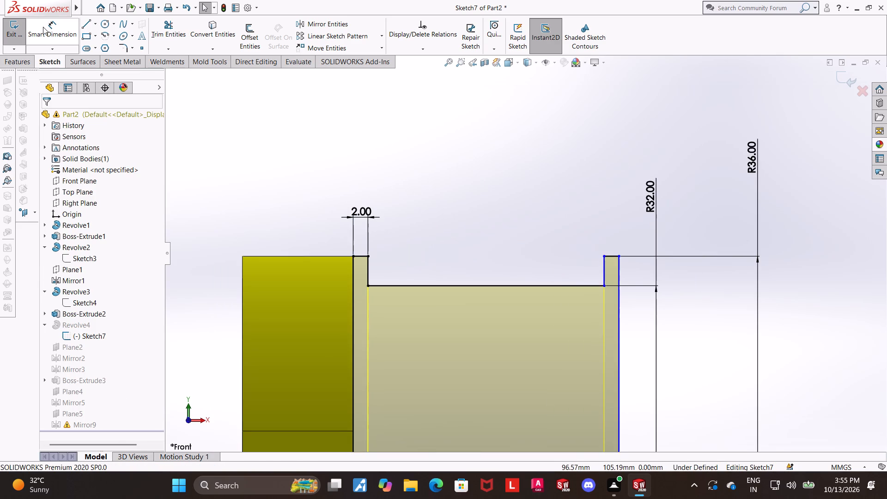
Dimension the length of the crank pin after the third flange between its collars as 36 mm and finish the sketch edit.
{"action": "left_click", "coordinate": [43, 27]}
{"action": "left_click", "coordinate": [424, 285]}
{"action": "left_click", "coordinate": [430, 251]}
{"action": "type", "text": "36"}
{"action": "key", "text": "Return"}
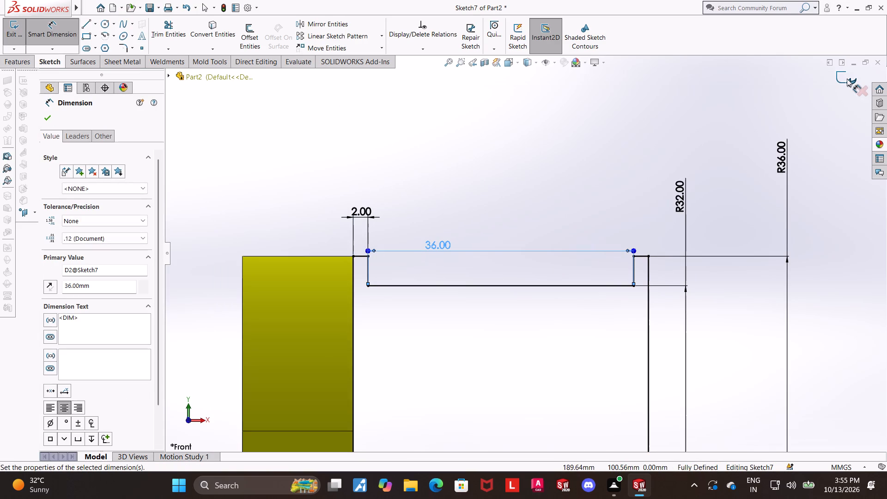
{"action": "left_click", "coordinate": [847, 79]}
{"action": "scroll", "coordinate": [802, 124], "scroll_direction": "up", "scroll_amount": 4}
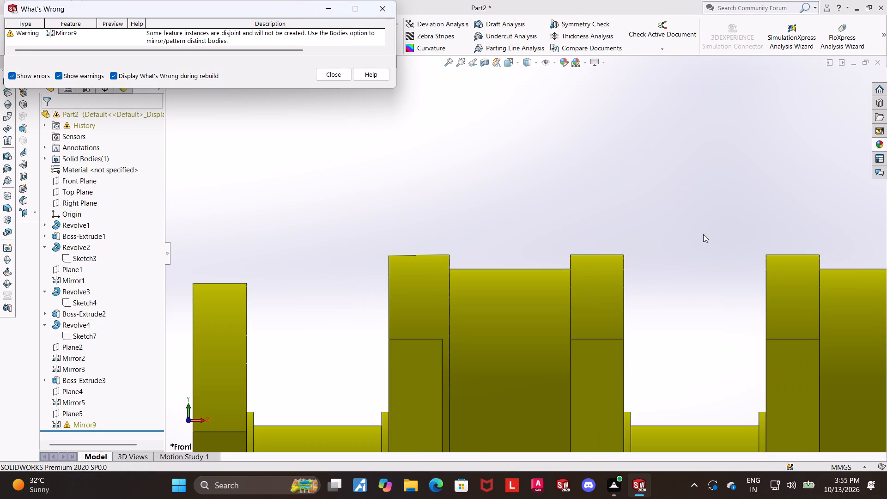
{"action": "scroll", "coordinate": [703, 234], "scroll_direction": "up", "scroll_amount": 3}
{"action": "left_click", "coordinate": [340, 74]}
Examine the mirrored journal and flange, the journal and crank pin revolves, and Plane2's position relative to the lengthened pin.
{"action": "scroll", "coordinate": [644, 237], "scroll_direction": "up", "scroll_amount": 4}
{"action": "scroll", "coordinate": [614, 359], "scroll_direction": "down", "scroll_amount": 3}
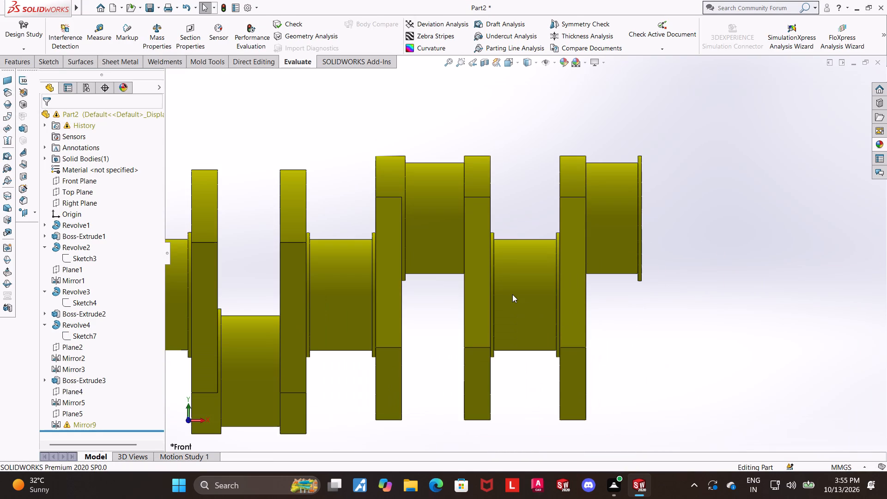
{"action": "left_click", "coordinate": [512, 294]}
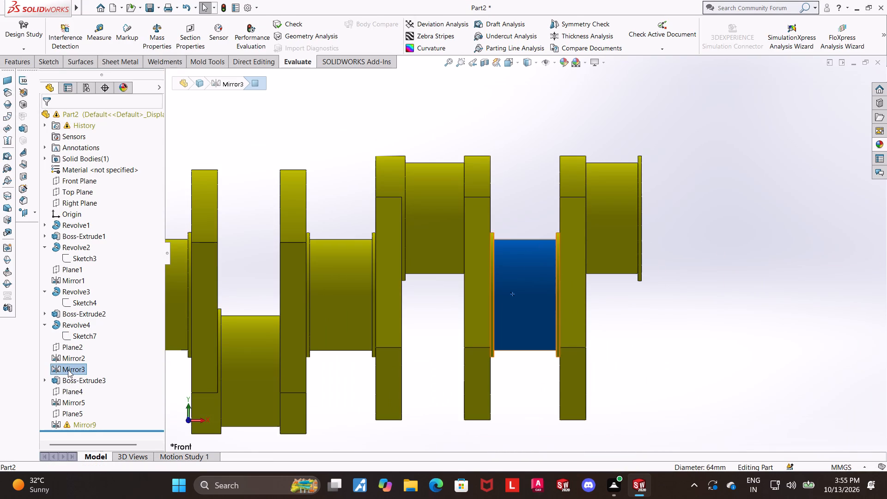
{"action": "left_click", "coordinate": [67, 357]}
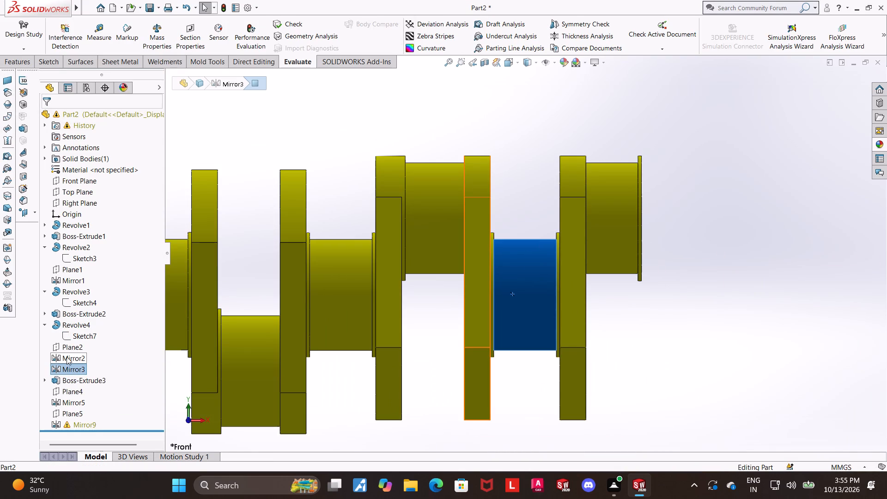
{"action": "left_click", "coordinate": [735, 363]}
{"action": "left_click", "coordinate": [75, 292]}
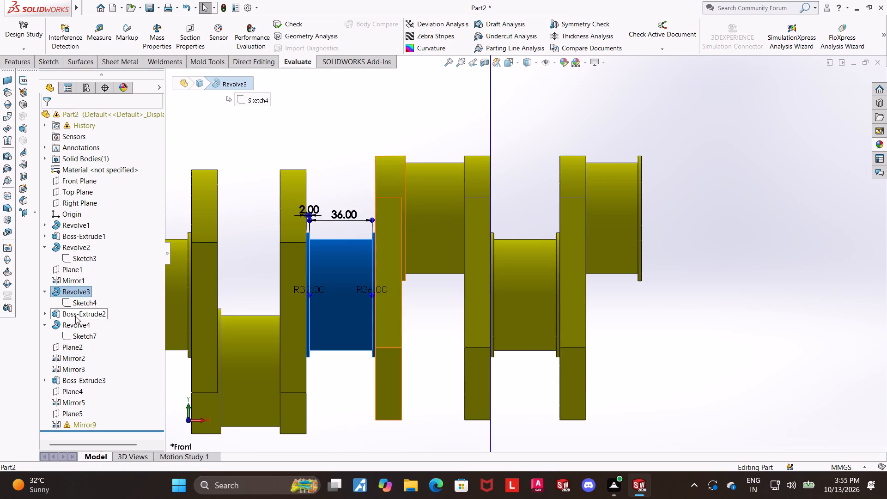
{"action": "left_click", "coordinate": [75, 323]}
{"action": "scroll", "coordinate": [497, 196], "scroll_direction": "down", "scroll_amount": 2}
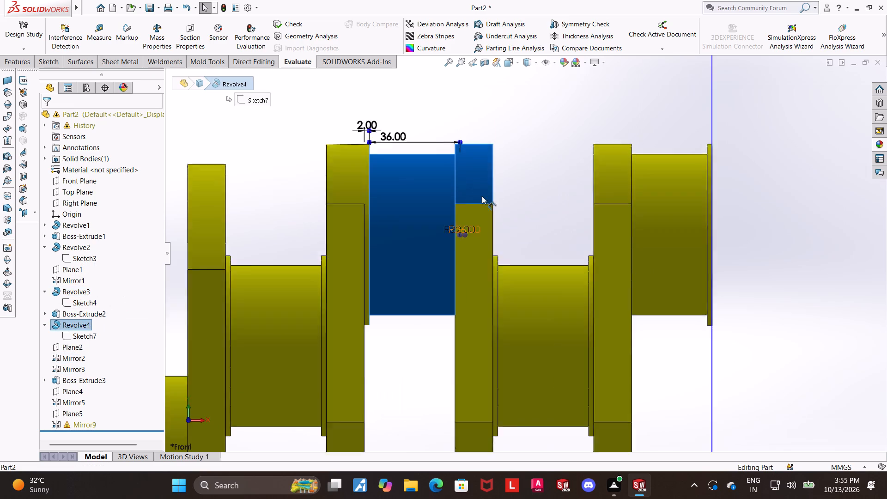
{"action": "scroll", "coordinate": [482, 196], "scroll_direction": "down", "scroll_amount": 3}
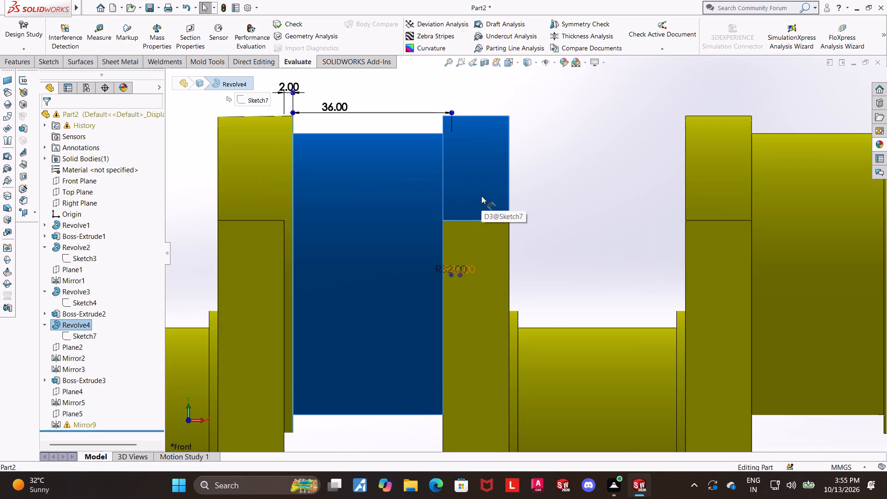
{"action": "scroll", "coordinate": [481, 196], "scroll_direction": "up", "scroll_amount": 4}
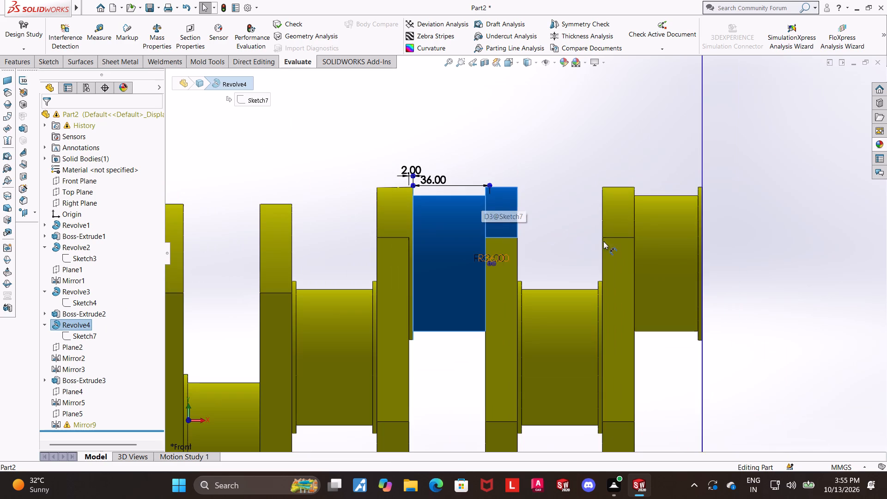
{"action": "left_click", "coordinate": [67, 350]}
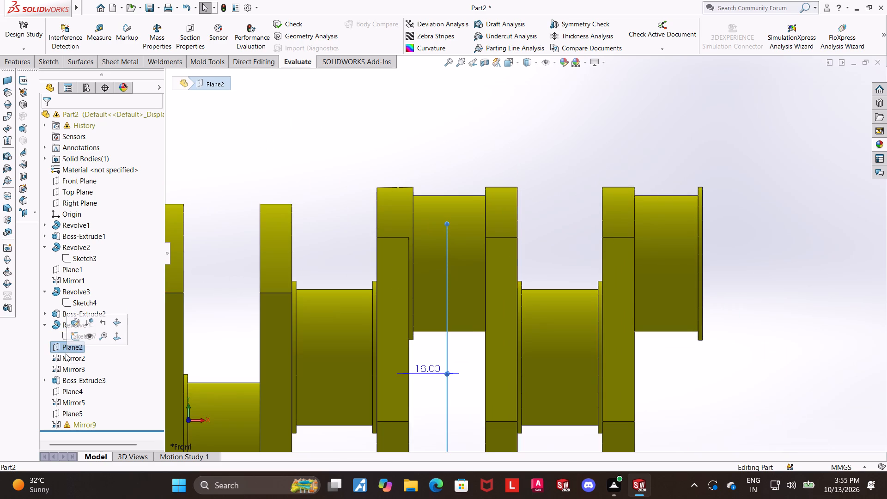
{"action": "left_click", "coordinate": [67, 357]}
{"action": "scroll", "coordinate": [359, 343], "scroll_direction": "up", "scroll_amount": 2}
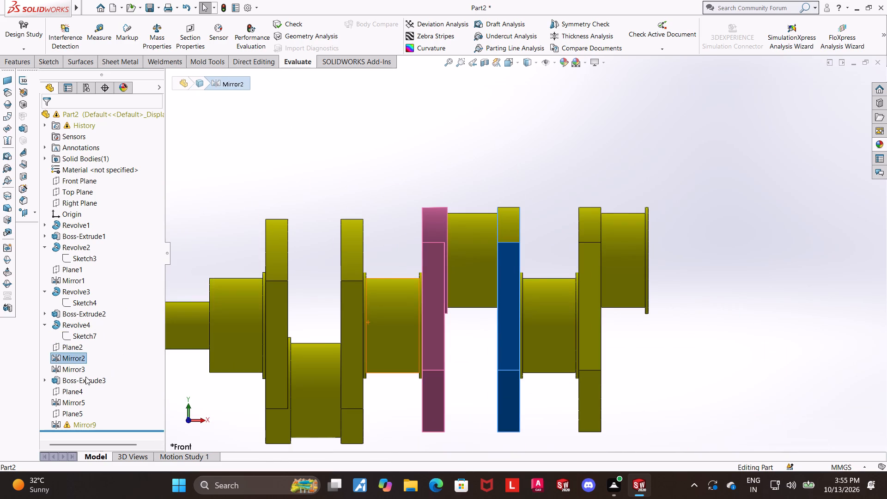
Examine the Mirror3 journal and the alignment of the flanges and pins along the crankshaft from several angles.
{"action": "left_click", "coordinate": [81, 372]}
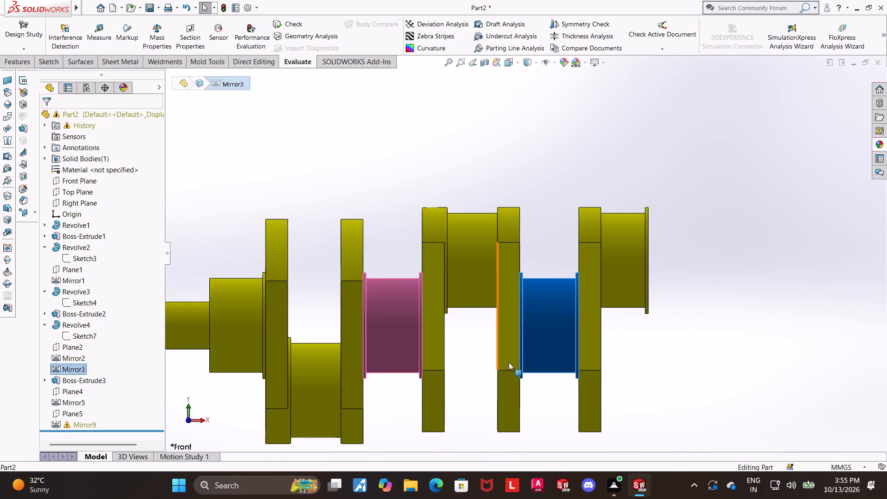
{"action": "scroll", "coordinate": [509, 362], "scroll_direction": "up", "scroll_amount": 1}
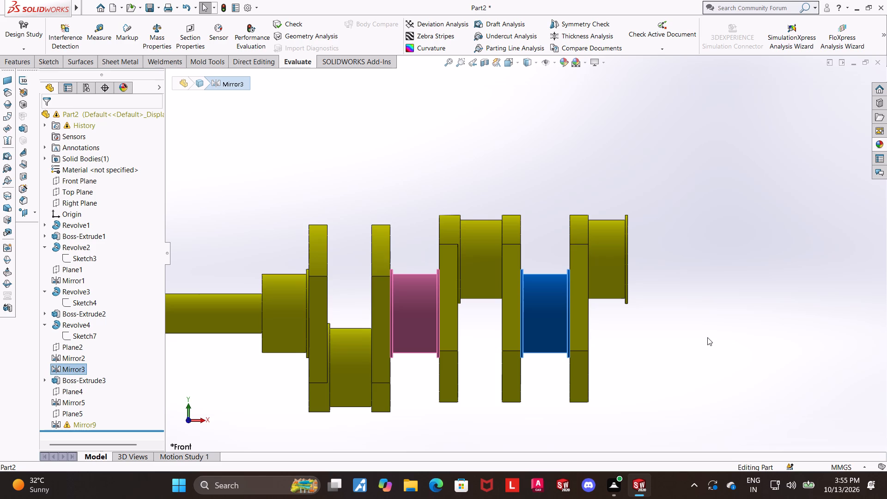
{"action": "scroll", "coordinate": [707, 337], "scroll_direction": "up", "scroll_amount": 1}
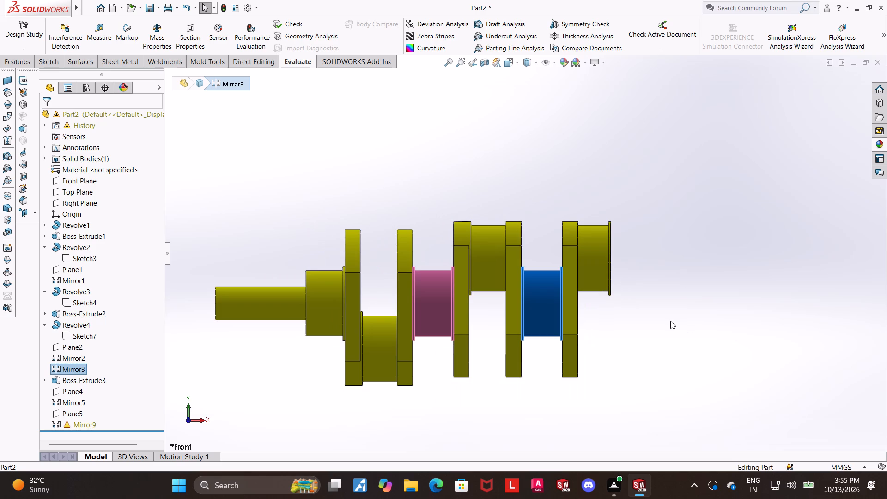
{"action": "middle_click_drag", "start_coordinate": [667, 321], "coordinate": [660, 327]}
{"action": "scroll", "coordinate": [631, 329], "scroll_direction": "up", "scroll_amount": 1}
{"action": "middle_click_drag", "start_coordinate": [631, 329], "coordinate": [635, 331]}
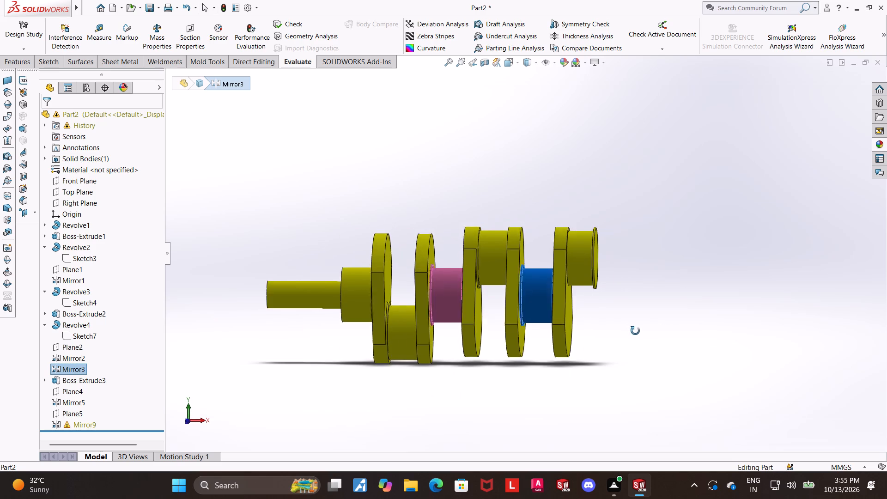
{"action": "middle_click_drag", "start_coordinate": [635, 331], "coordinate": [628, 336]}
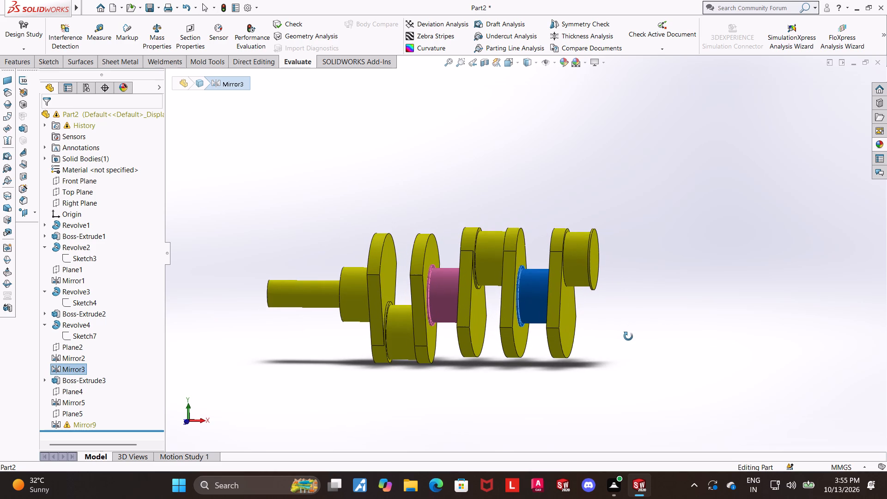
{"action": "middle_click_drag", "start_coordinate": [628, 336], "coordinate": [630, 334]}
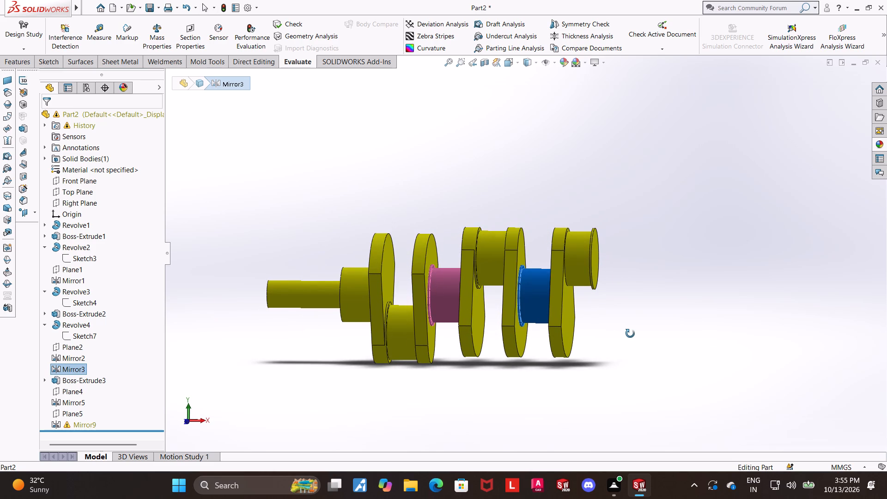
{"action": "middle_click_drag", "start_coordinate": [630, 334], "coordinate": [640, 336]}
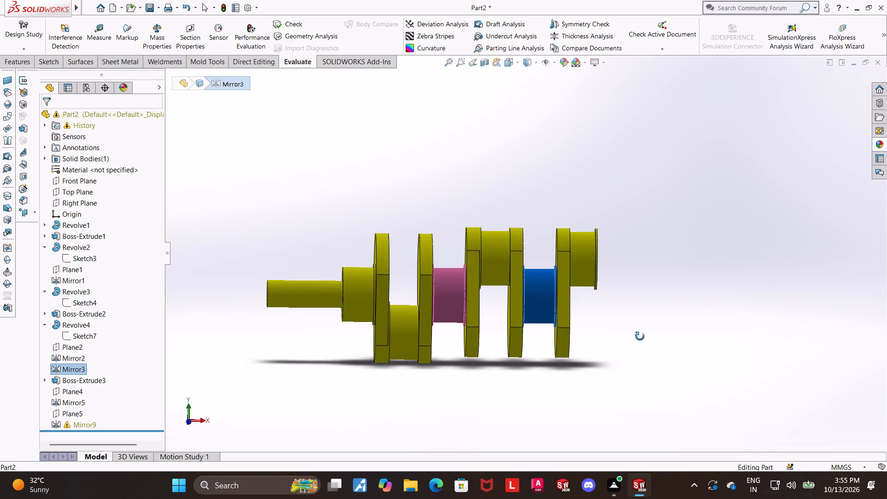
{"action": "middle_click_drag", "start_coordinate": [640, 336], "coordinate": [616, 342]}
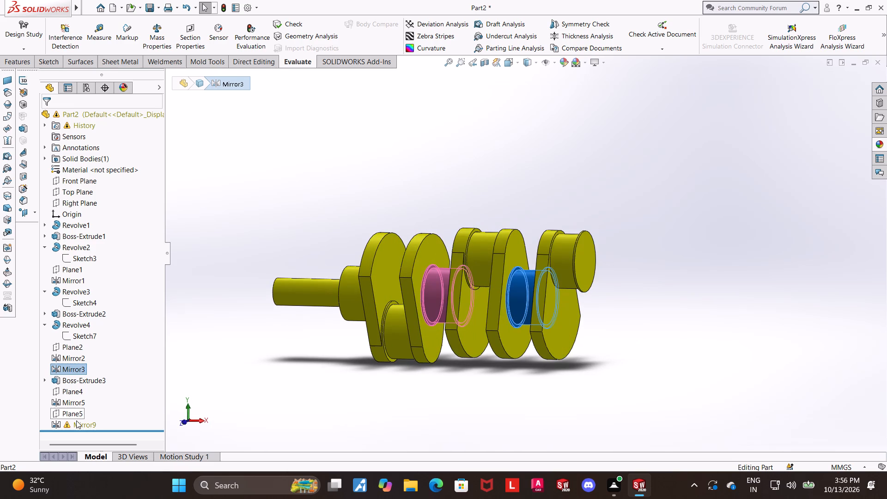
Delete the faulty Mirror9 feature from the crankshaft.
{"action": "left_click", "coordinate": [76, 420]}
{"action": "right_click", "coordinate": [71, 421]}
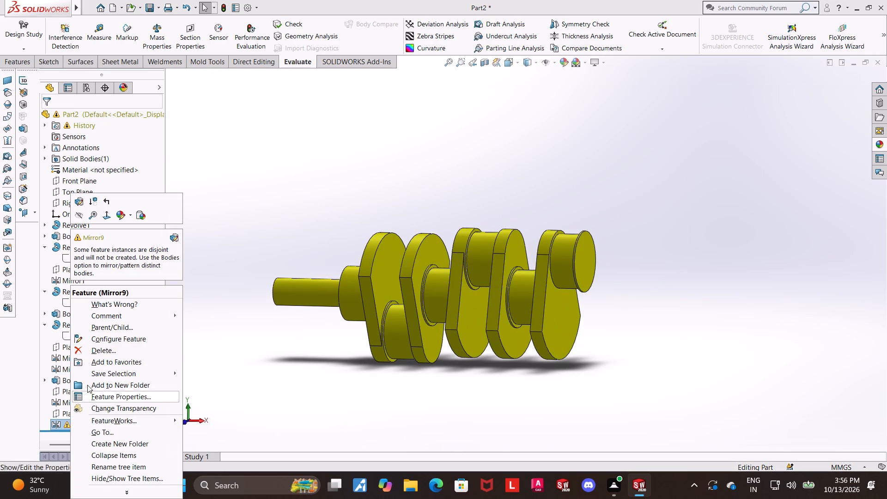
{"action": "left_click", "coordinate": [94, 352]}
{"action": "left_click", "coordinate": [525, 171]}
{"action": "left_click", "coordinate": [524, 177]}
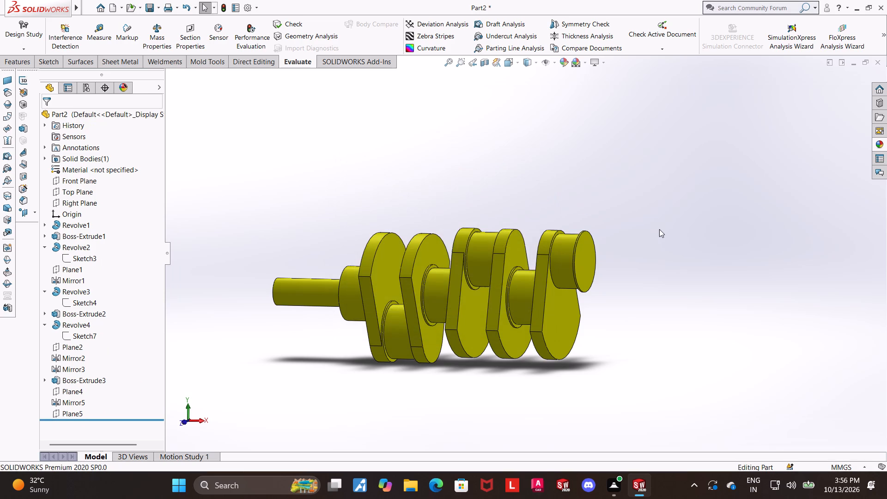
{"action": "left_click", "coordinate": [659, 229]}
Examine Plane5, the mirrored end crank pin, and the Revolve4 crank pin with its sketch dimensions.
{"action": "middle_click", "coordinate": [650, 234]}
{"action": "scroll", "coordinate": [578, 290], "scroll_direction": "up", "scroll_amount": 2}
{"action": "scroll", "coordinate": [600, 248], "scroll_direction": "down", "scroll_amount": 2}
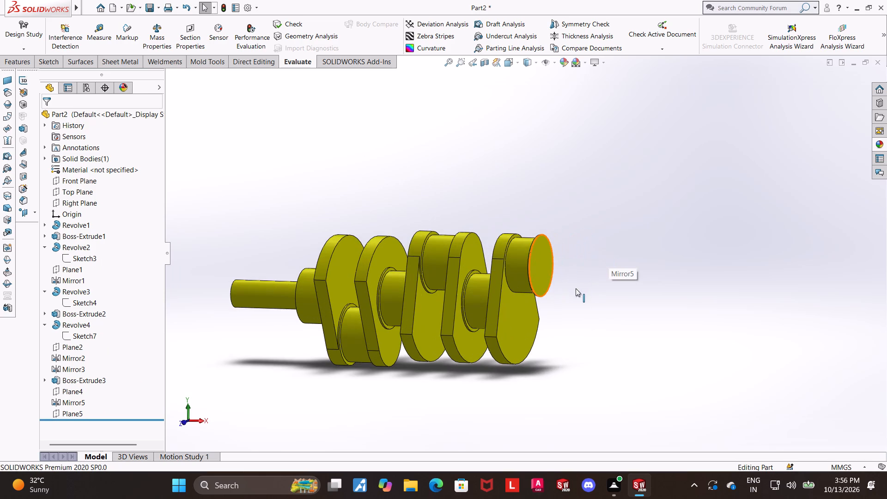
{"action": "middle_click", "coordinate": [576, 289]}
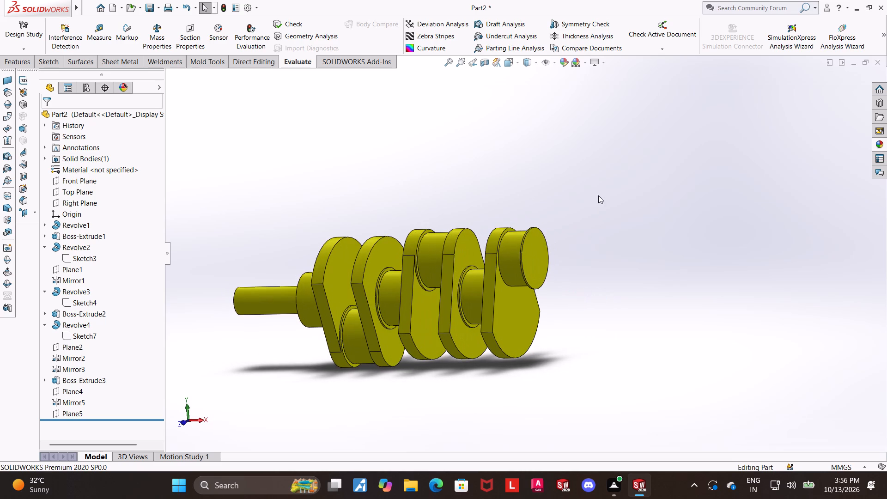
{"action": "scroll", "coordinate": [590, 208], "scroll_direction": "down", "scroll_amount": 1}
{"action": "left_click", "coordinate": [63, 410]}
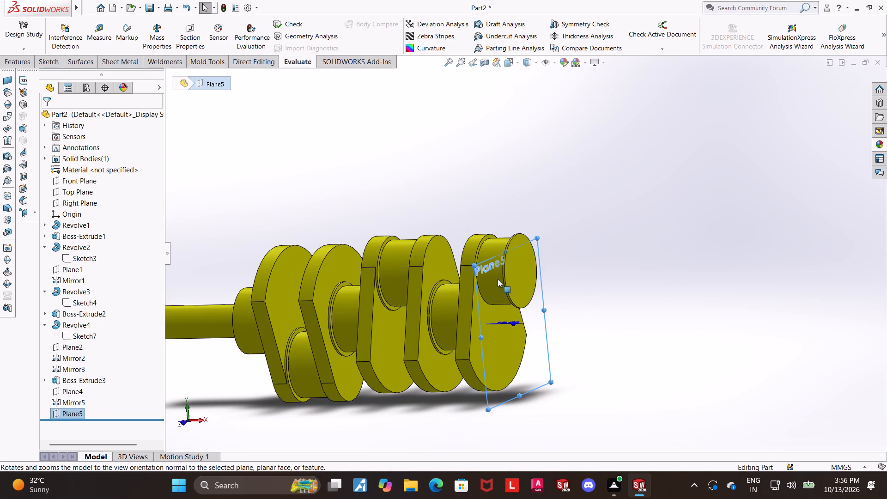
{"action": "middle_click_drag", "start_coordinate": [588, 98], "coordinate": [607, 110]}
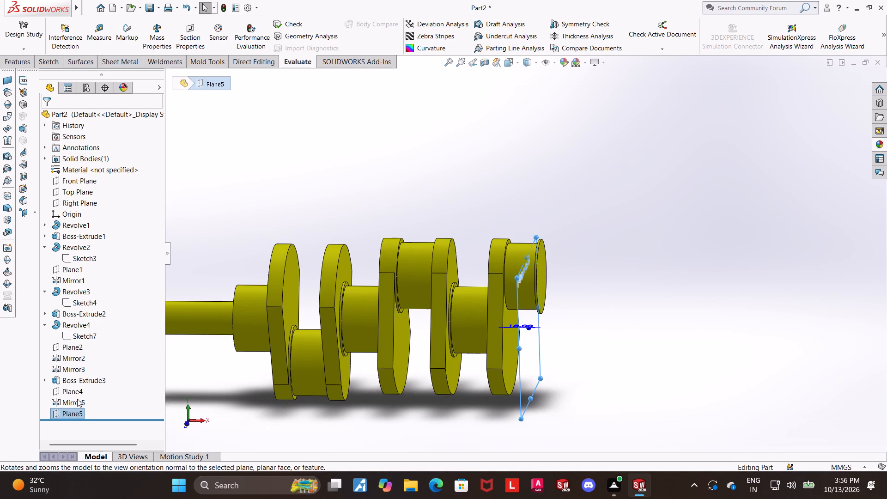
{"action": "left_click", "coordinate": [73, 399]}
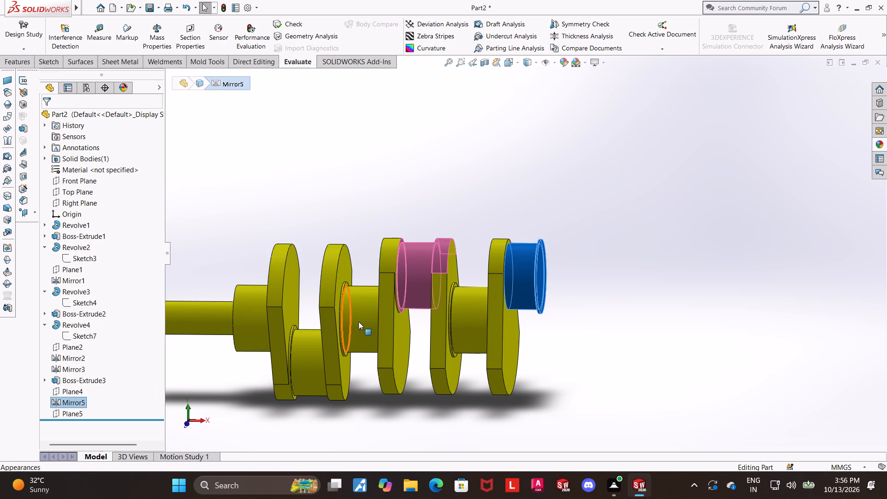
{"action": "left_click", "coordinate": [76, 327]}
{"action": "middle_click_drag", "start_coordinate": [637, 250], "coordinate": [689, 240]}
{"action": "scroll", "coordinate": [399, 254], "scroll_direction": "down", "scroll_amount": 5}
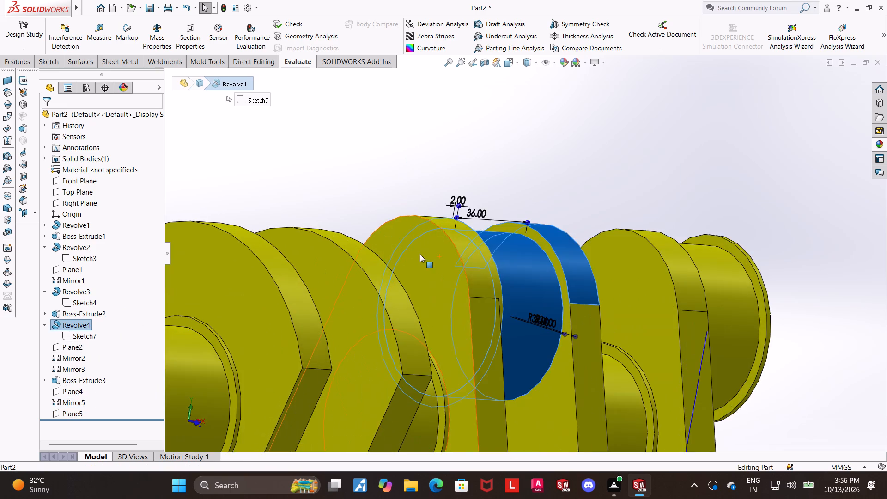
{"action": "middle_click_drag", "start_coordinate": [561, 257], "coordinate": [516, 264]}
{"action": "scroll", "coordinate": [518, 260], "scroll_direction": "up", "scroll_amount": 1}
{"action": "scroll", "coordinate": [525, 241], "scroll_direction": "down", "scroll_amount": 8}
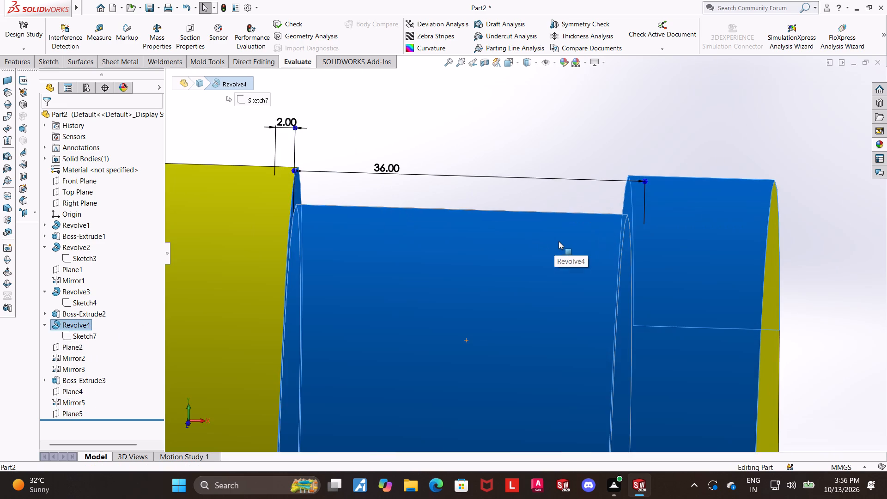
{"action": "scroll", "coordinate": [559, 241], "scroll_direction": "up", "scroll_amount": 1}
{"action": "middle_click_drag", "start_coordinate": [569, 242], "coordinate": [569, 227]}
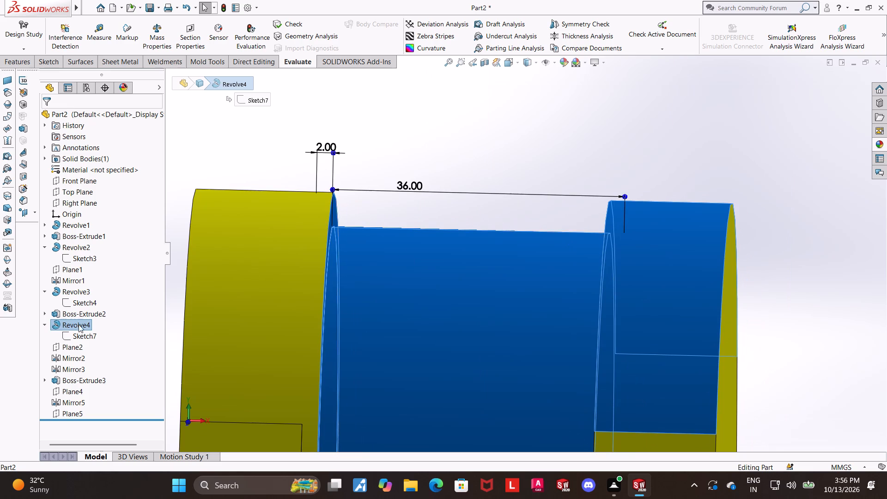
{"action": "left_click", "coordinate": [69, 335]}
{"action": "middle_click_drag", "start_coordinate": [593, 280], "coordinate": [604, 265]}
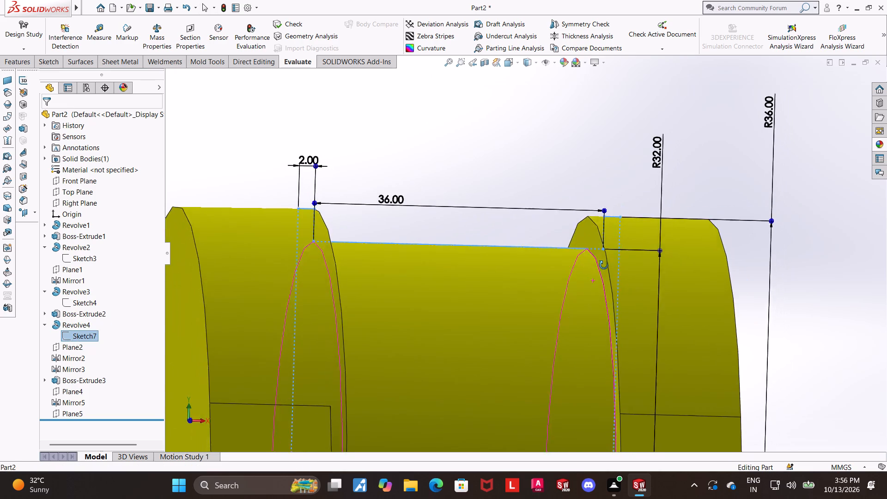
{"action": "middle_click_drag", "start_coordinate": [604, 265], "coordinate": [594, 281]}
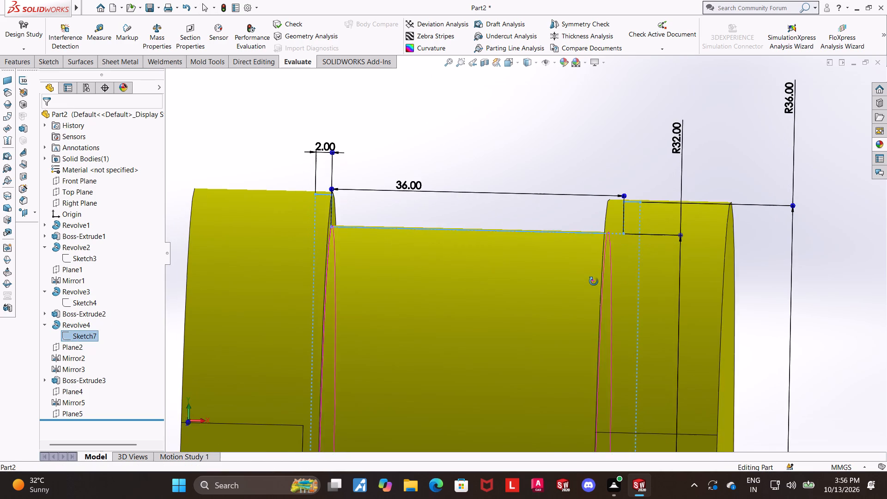
{"action": "middle_click_drag", "start_coordinate": [594, 281], "coordinate": [596, 286]}
{"action": "scroll", "coordinate": [596, 286], "scroll_direction": "up", "scroll_amount": 10}
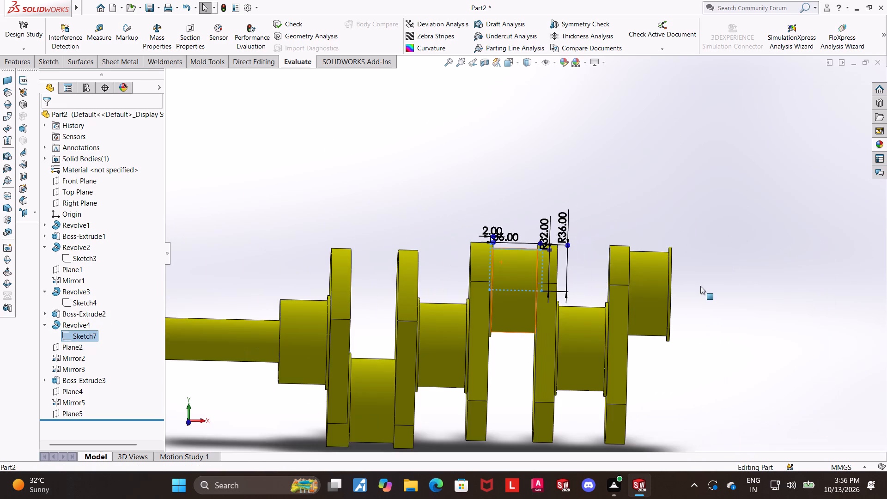
{"action": "scroll", "coordinate": [702, 291], "scroll_direction": "up", "scroll_amount": 1}
{"action": "middle_click_drag", "start_coordinate": [702, 291], "coordinate": [696, 292]}
{"action": "left_click", "coordinate": [697, 289]}
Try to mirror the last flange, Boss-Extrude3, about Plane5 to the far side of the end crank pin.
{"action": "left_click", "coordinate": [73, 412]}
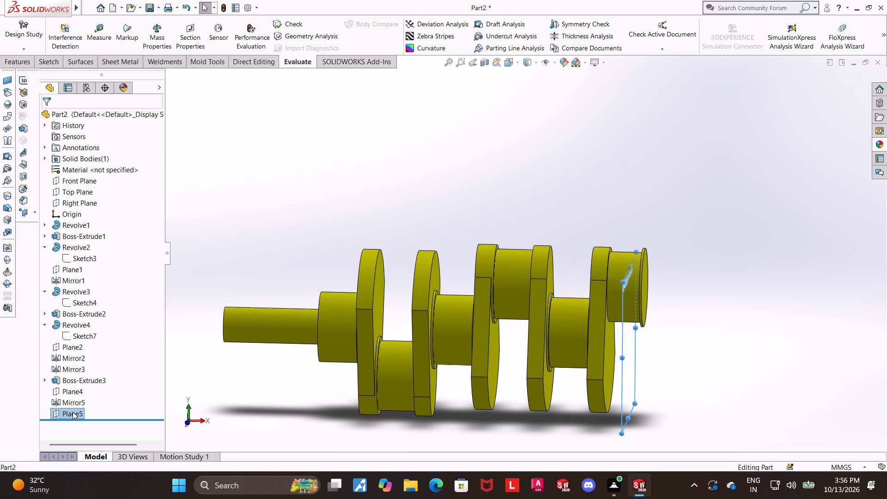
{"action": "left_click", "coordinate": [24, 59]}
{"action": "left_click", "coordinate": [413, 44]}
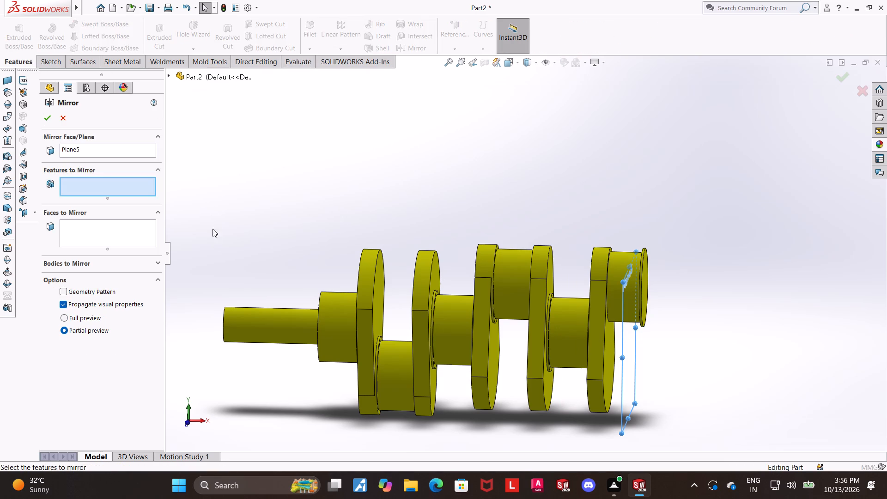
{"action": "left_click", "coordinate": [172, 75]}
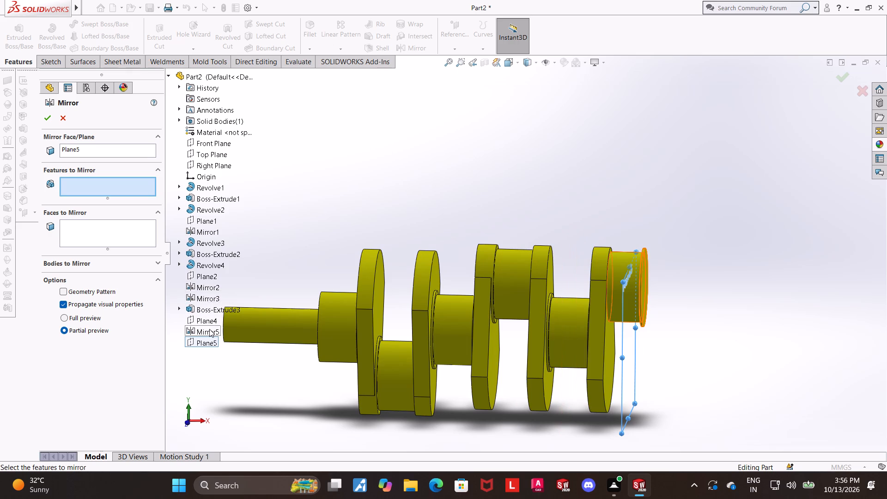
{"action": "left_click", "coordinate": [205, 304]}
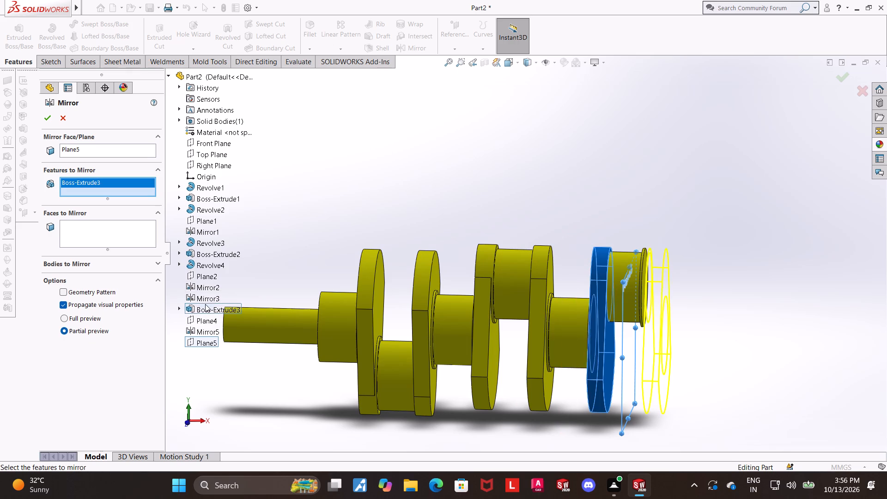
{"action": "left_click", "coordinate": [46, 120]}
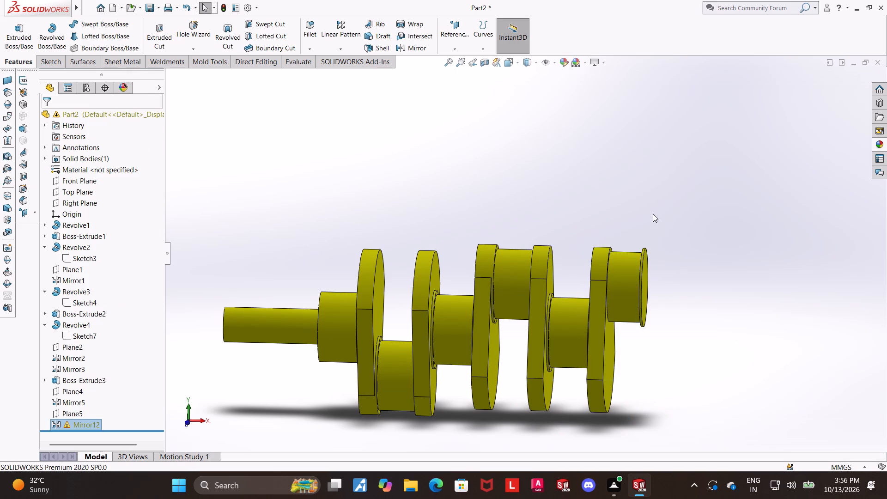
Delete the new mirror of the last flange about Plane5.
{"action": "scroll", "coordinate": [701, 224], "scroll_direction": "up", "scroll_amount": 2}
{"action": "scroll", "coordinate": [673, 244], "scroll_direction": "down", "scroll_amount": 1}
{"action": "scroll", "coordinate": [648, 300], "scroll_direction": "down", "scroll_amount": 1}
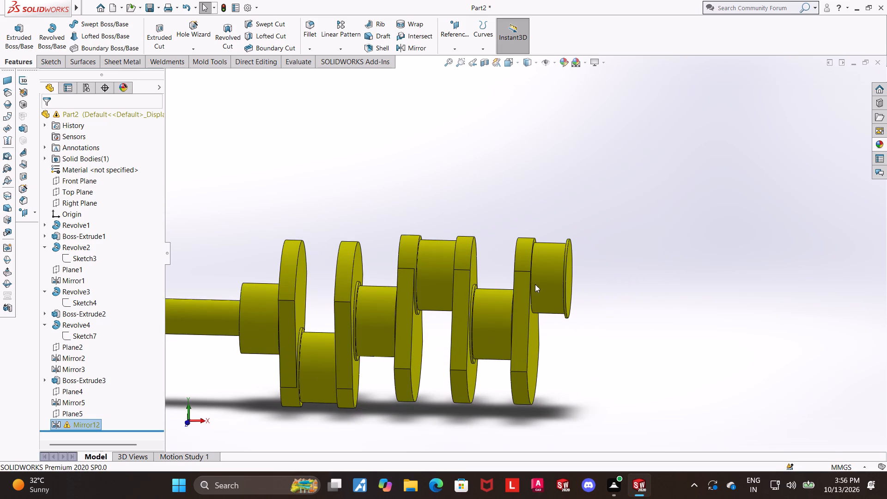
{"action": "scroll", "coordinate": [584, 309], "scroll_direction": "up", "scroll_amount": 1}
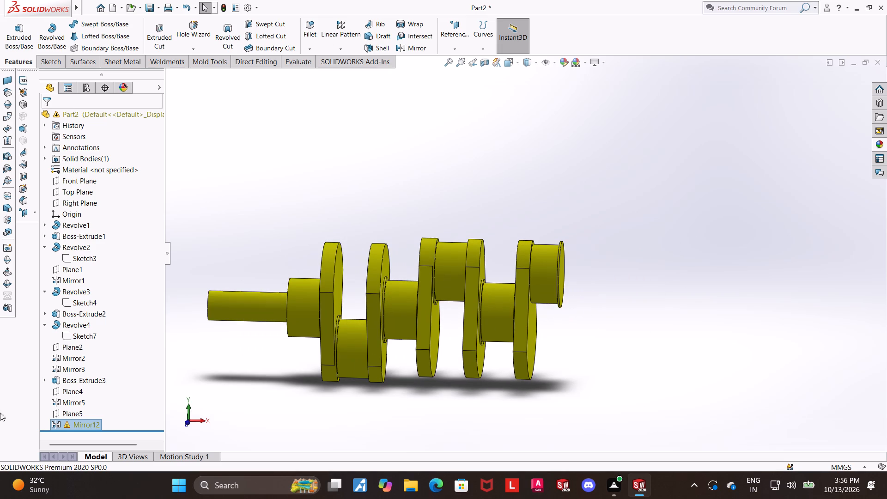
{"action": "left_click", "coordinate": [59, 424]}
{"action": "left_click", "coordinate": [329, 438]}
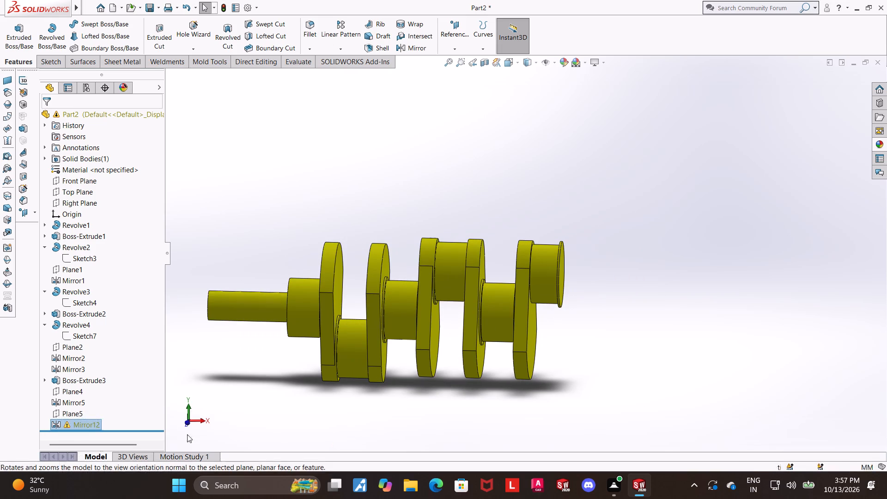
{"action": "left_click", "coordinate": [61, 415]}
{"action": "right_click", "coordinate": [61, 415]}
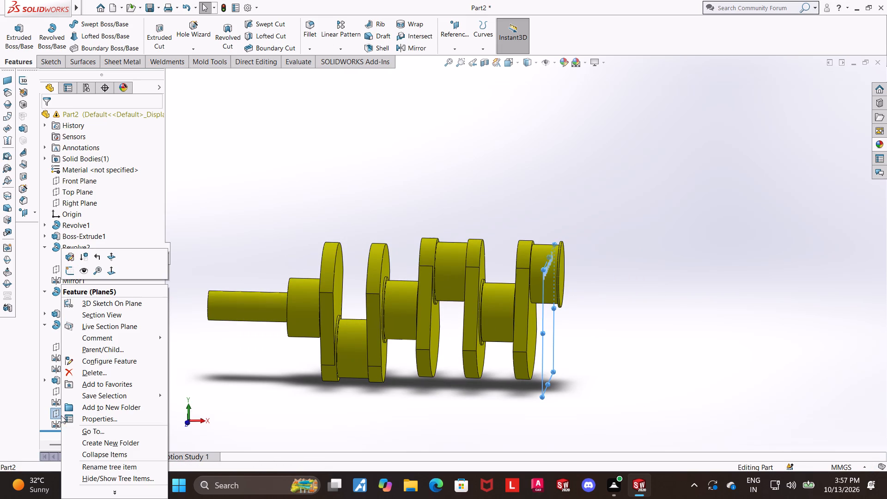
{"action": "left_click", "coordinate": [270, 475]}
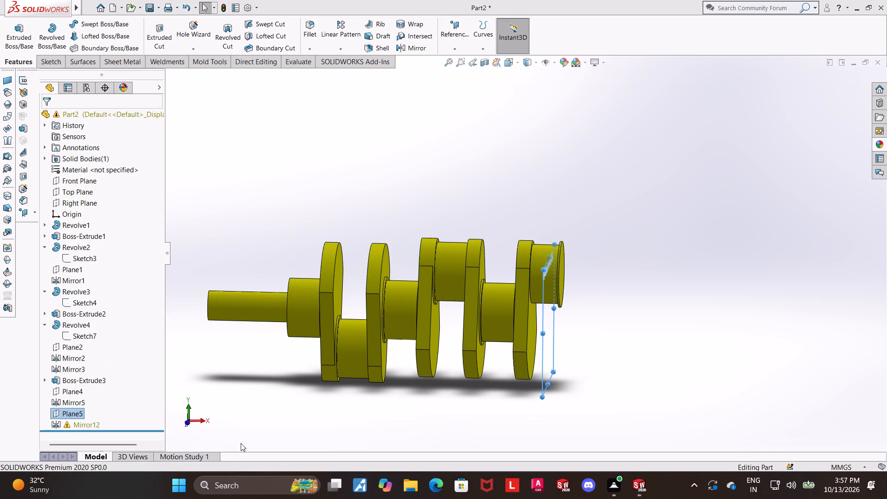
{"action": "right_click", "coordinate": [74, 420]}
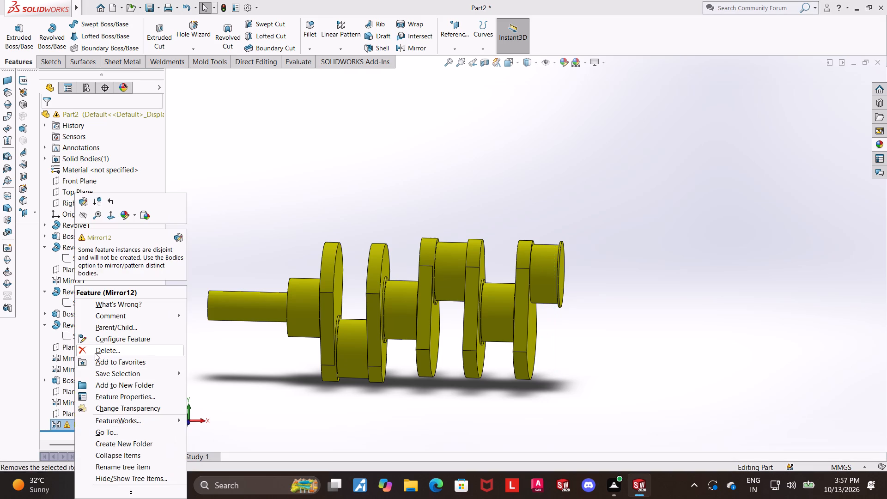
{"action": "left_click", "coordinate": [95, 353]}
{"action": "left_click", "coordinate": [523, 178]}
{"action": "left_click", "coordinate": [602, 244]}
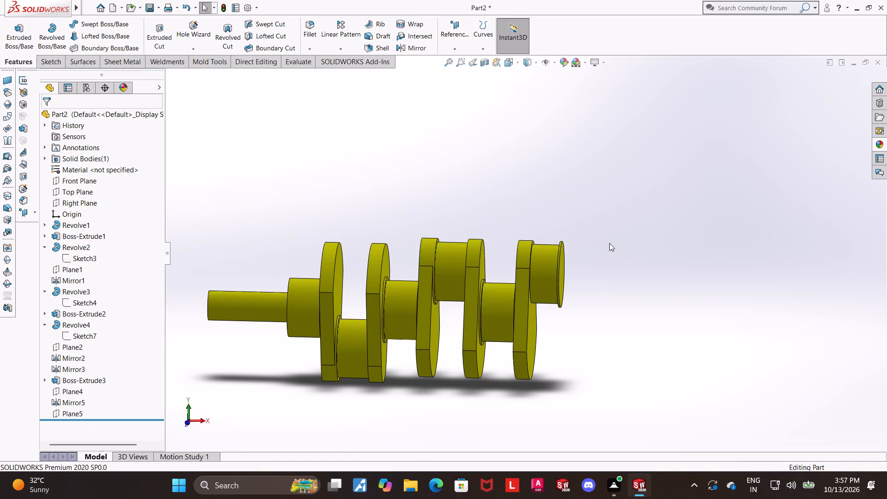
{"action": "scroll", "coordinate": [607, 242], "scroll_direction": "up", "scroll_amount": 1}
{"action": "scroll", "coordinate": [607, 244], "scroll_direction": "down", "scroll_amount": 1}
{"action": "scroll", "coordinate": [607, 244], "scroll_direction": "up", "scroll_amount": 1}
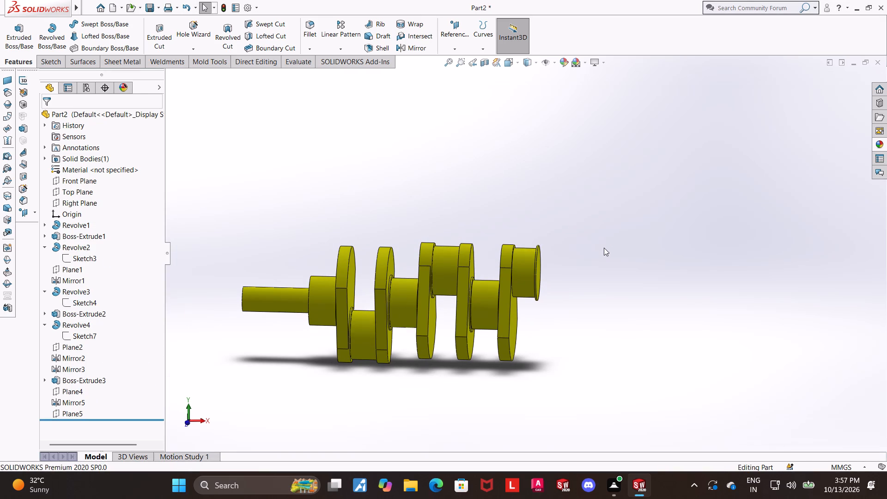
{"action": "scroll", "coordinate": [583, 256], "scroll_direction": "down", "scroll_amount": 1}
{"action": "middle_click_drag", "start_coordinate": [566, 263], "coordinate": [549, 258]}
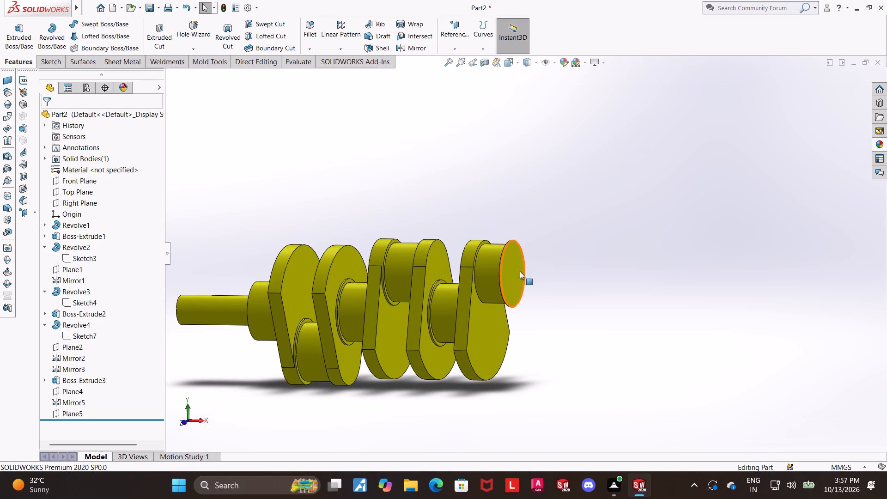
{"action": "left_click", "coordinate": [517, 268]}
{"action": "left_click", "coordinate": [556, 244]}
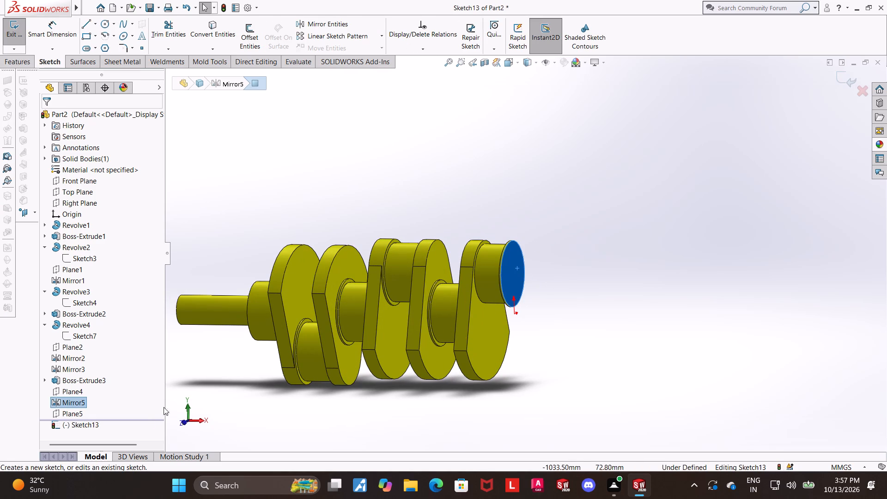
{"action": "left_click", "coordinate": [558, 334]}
Examine the mirrored end crank pin, Mirror5, and the last flange, Boss-Extrude3, and leave the empty sketch.
{"action": "scroll", "coordinate": [529, 244], "scroll_direction": "down", "scroll_amount": 4}
{"action": "middle_click_drag", "start_coordinate": [503, 285], "coordinate": [507, 312]}
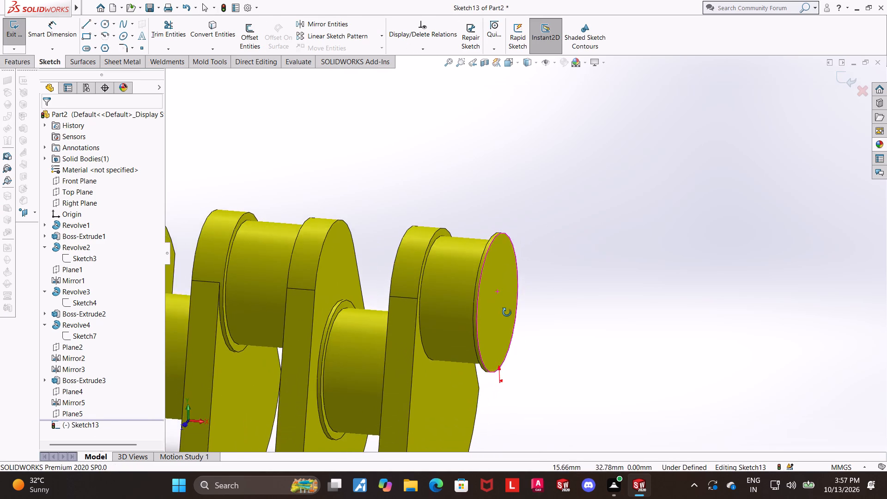
{"action": "middle_click_drag", "start_coordinate": [507, 312], "coordinate": [512, 308]}
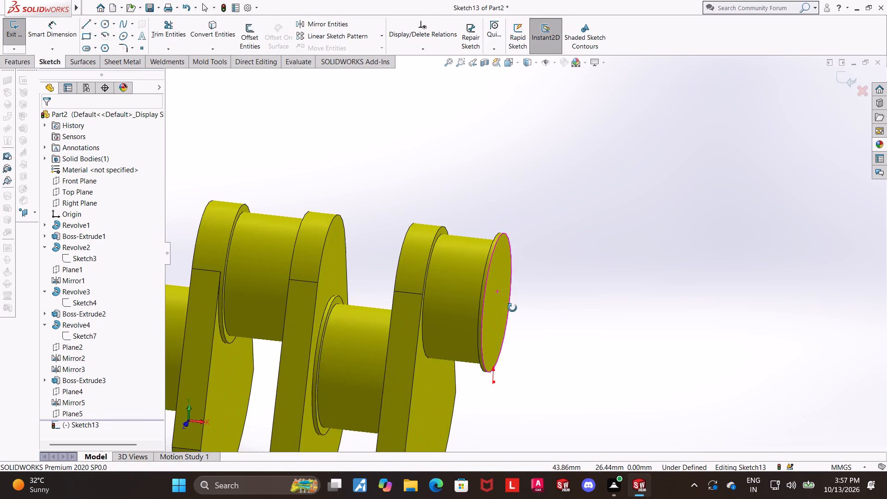
{"action": "middle_click_drag", "start_coordinate": [512, 308], "coordinate": [509, 305]}
{"action": "left_click", "coordinate": [453, 287]}
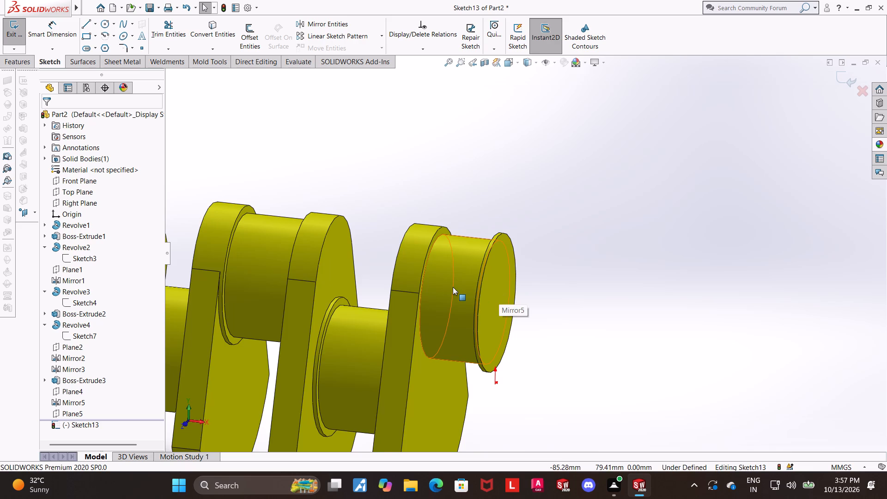
{"action": "scroll", "coordinate": [453, 287], "scroll_direction": "up", "scroll_amount": 5}
{"action": "middle_click_drag", "start_coordinate": [571, 295], "coordinate": [594, 274]}
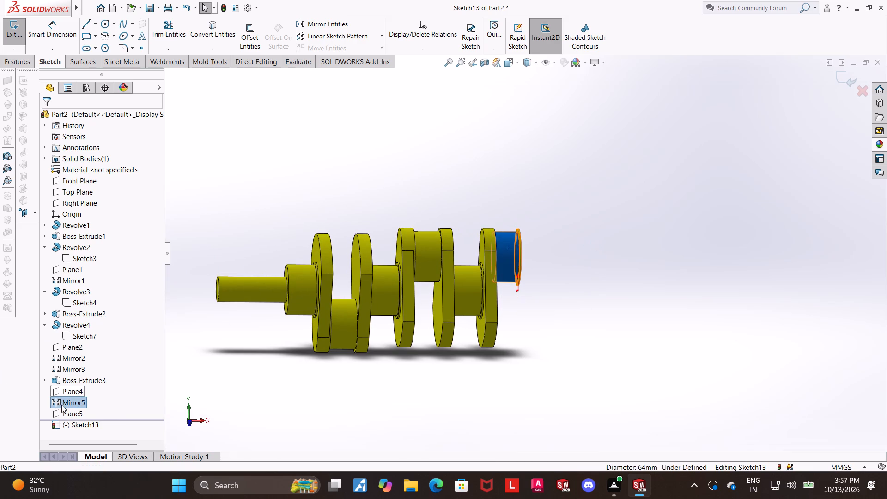
{"action": "right_click", "coordinate": [61, 405]}
{"action": "key", "text": "Escape"}
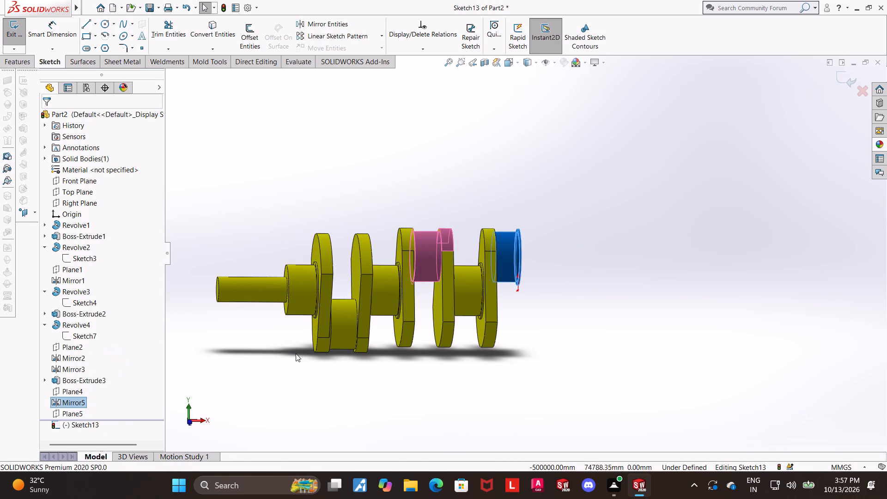
{"action": "middle_click_drag", "start_coordinate": [292, 355], "coordinate": [279, 359]}
{"action": "scroll", "coordinate": [571, 243], "scroll_direction": "down", "scroll_amount": 3}
{"action": "middle_click_drag", "start_coordinate": [565, 262], "coordinate": [576, 267]}
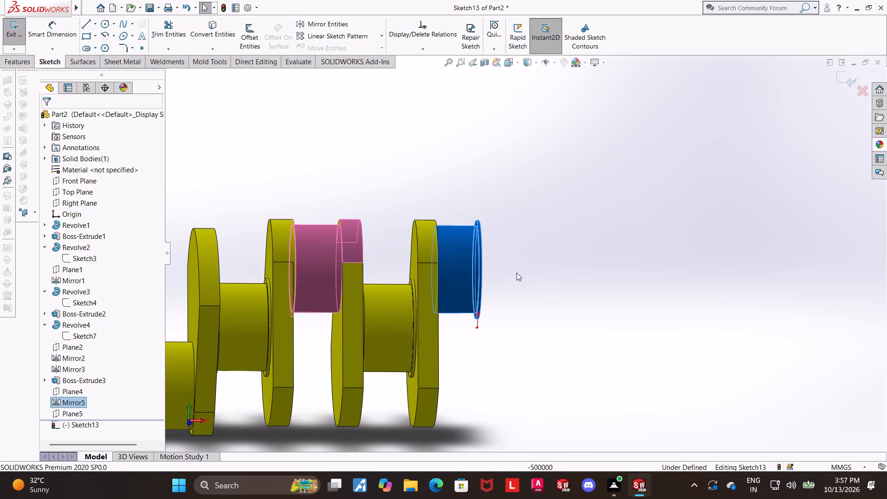
{"action": "scroll", "coordinate": [360, 296], "scroll_direction": "down", "scroll_amount": 3}
{"action": "scroll", "coordinate": [392, 300], "scroll_direction": "up", "scroll_amount": 4}
{"action": "middle_click_drag", "start_coordinate": [395, 317], "coordinate": [384, 320]}
{"action": "middle_click_drag", "start_coordinate": [418, 316], "coordinate": [443, 321]}
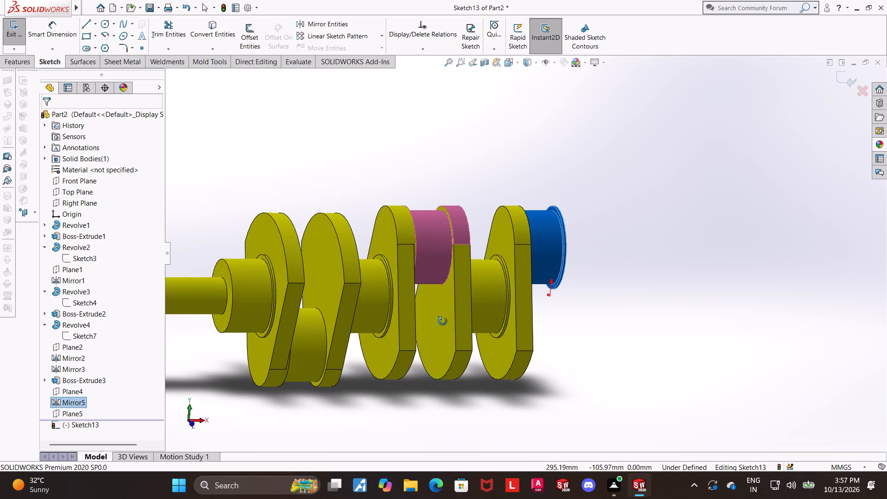
{"action": "middle_click_drag", "start_coordinate": [443, 321], "coordinate": [439, 319]}
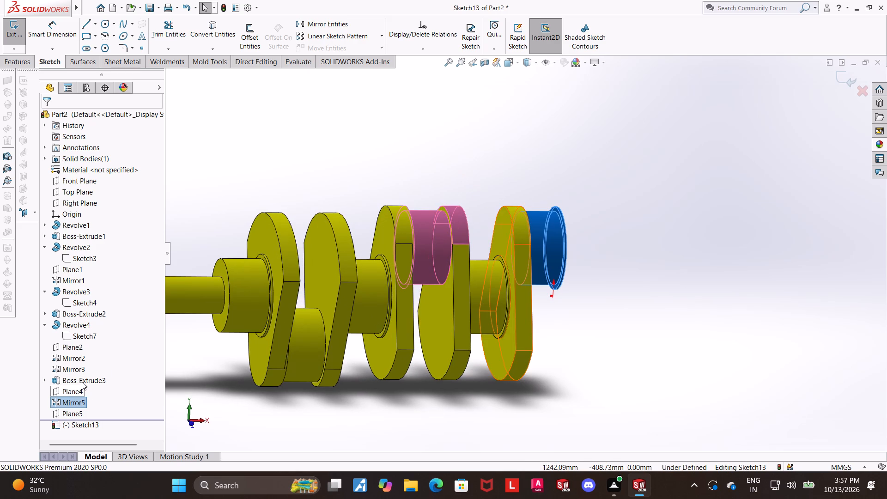
{"action": "right_click", "coordinate": [82, 382]}
{"action": "key", "text": "Escape"}
{"action": "key", "text": "Escape"}
{"action": "key", "text": "Escape"}
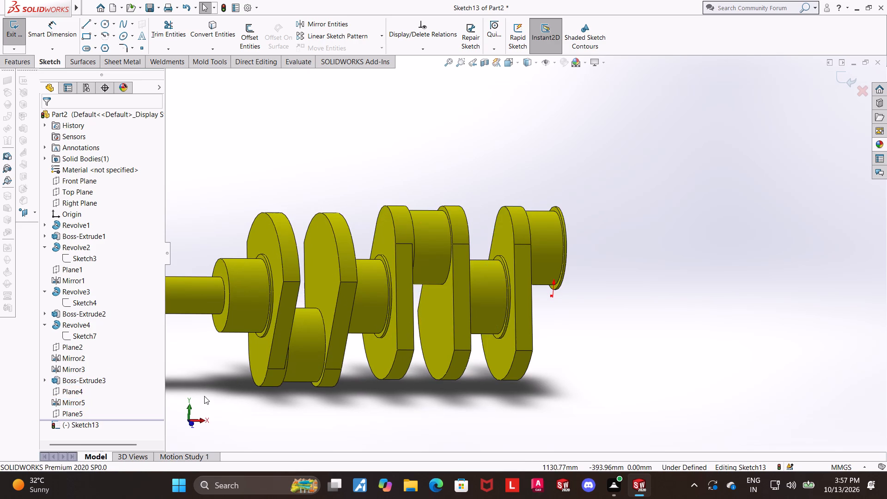
{"action": "left_click", "coordinate": [848, 83]}
Delete the last flange, Boss-Extrude3, together with its dependent Plane5.
{"action": "right_click", "coordinate": [57, 381]}
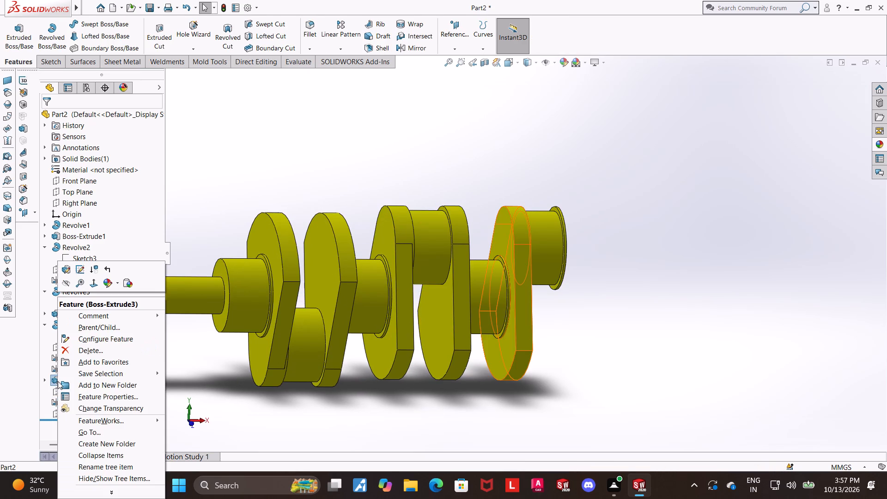
{"action": "left_click", "coordinate": [80, 352]}
{"action": "left_click", "coordinate": [503, 183]}
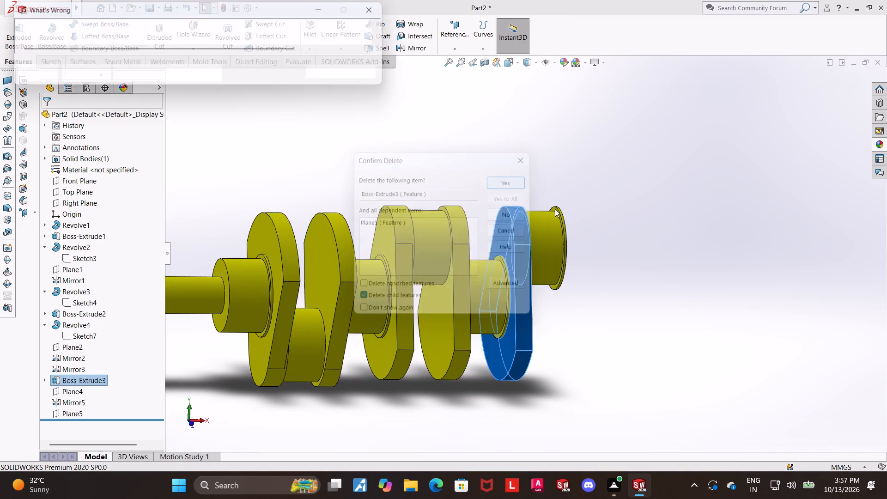
{"action": "left_click", "coordinate": [342, 82]}
{"action": "left_click", "coordinate": [340, 77]}
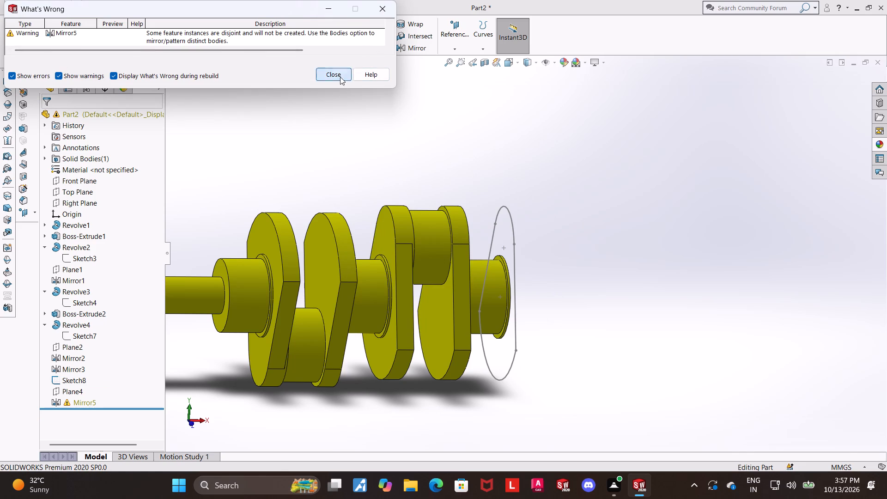
Delete the mirrored flange feature, Mirror2, together with the features that depend on it.
{"action": "scroll", "coordinate": [548, 230], "scroll_direction": "up", "scroll_amount": 1}
{"action": "middle_click_drag", "start_coordinate": [540, 236], "coordinate": [538, 243]}
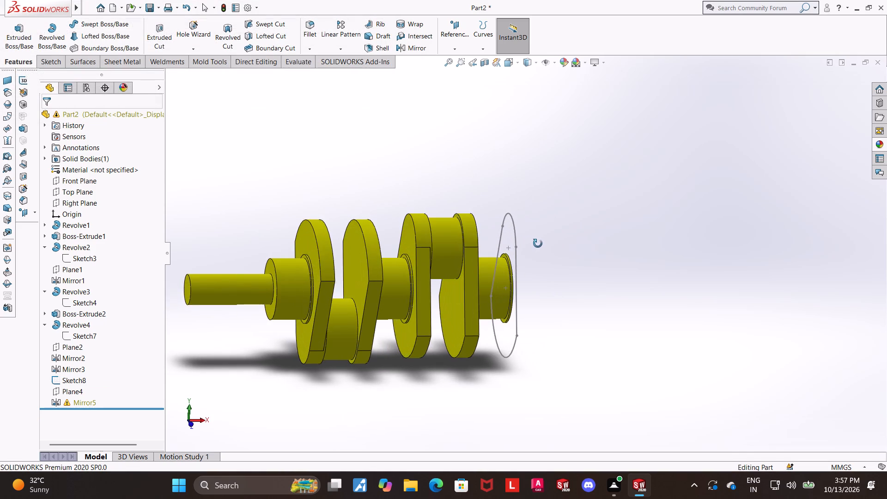
{"action": "middle_click_drag", "start_coordinate": [538, 243], "coordinate": [538, 243]}
{"action": "scroll", "coordinate": [475, 248], "scroll_direction": "down", "scroll_amount": 4}
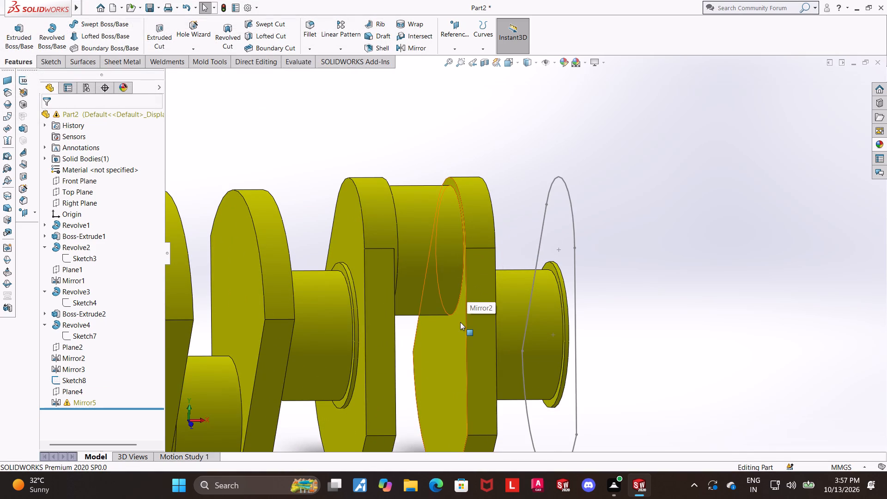
{"action": "left_click", "coordinate": [460, 322]}
{"action": "scroll", "coordinate": [460, 322], "scroll_direction": "up", "scroll_amount": 2}
{"action": "middle_click_drag", "start_coordinate": [617, 314], "coordinate": [611, 301]}
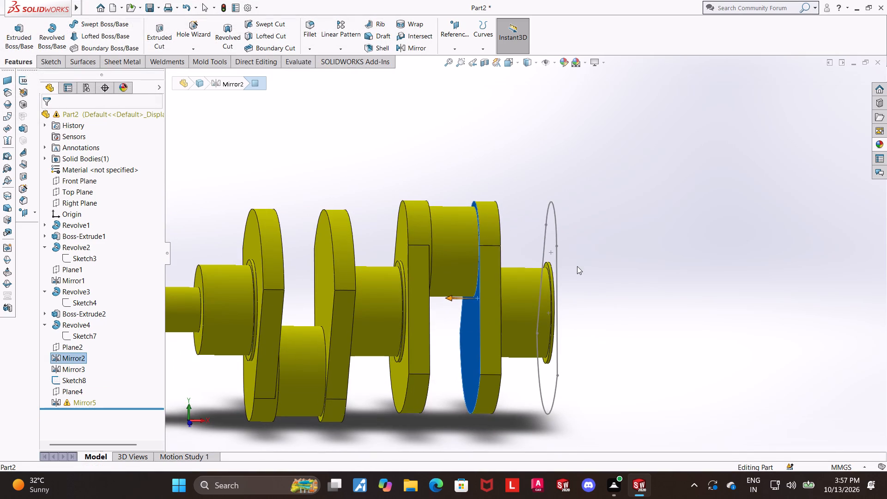
{"action": "middle_click_drag", "start_coordinate": [576, 266], "coordinate": [570, 261]}
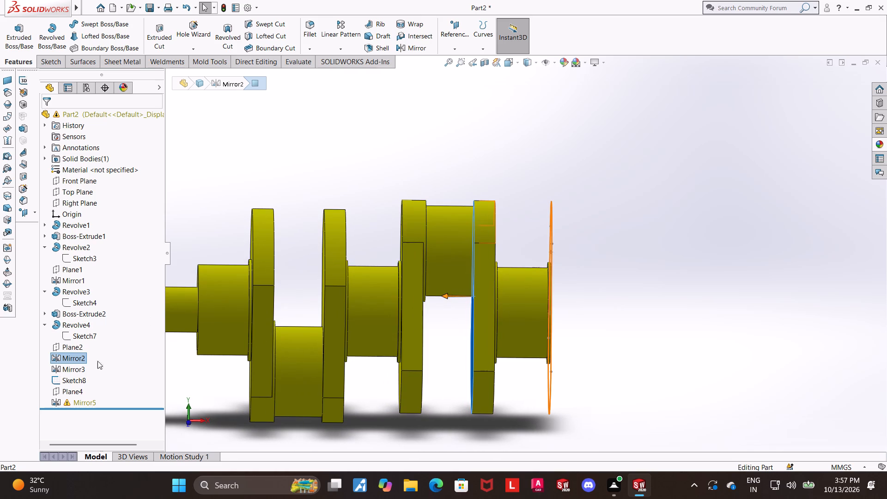
{"action": "right_click", "coordinate": [62, 355]}
{"action": "left_click", "coordinate": [85, 345]}
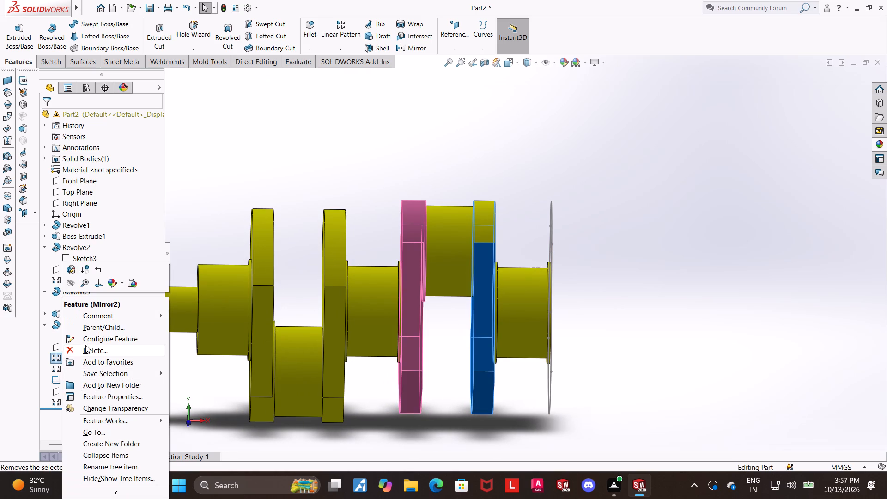
{"action": "left_click", "coordinate": [499, 183]}
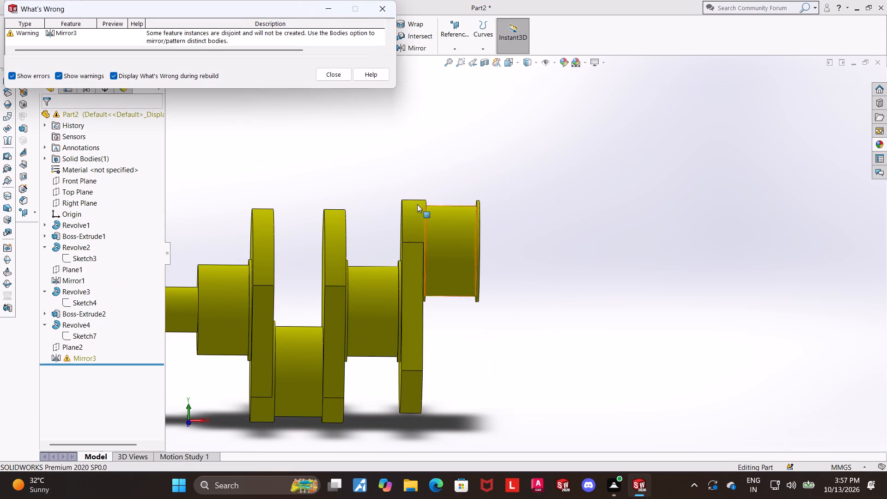
{"action": "left_click", "coordinate": [375, 6]}
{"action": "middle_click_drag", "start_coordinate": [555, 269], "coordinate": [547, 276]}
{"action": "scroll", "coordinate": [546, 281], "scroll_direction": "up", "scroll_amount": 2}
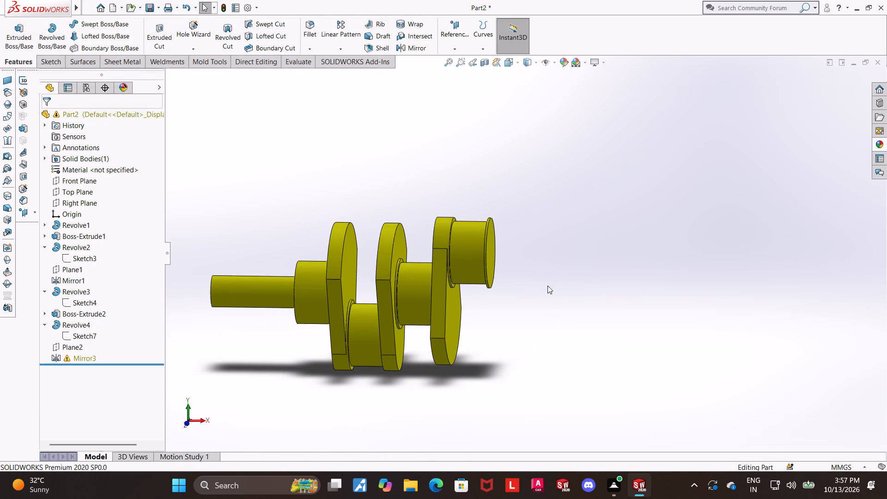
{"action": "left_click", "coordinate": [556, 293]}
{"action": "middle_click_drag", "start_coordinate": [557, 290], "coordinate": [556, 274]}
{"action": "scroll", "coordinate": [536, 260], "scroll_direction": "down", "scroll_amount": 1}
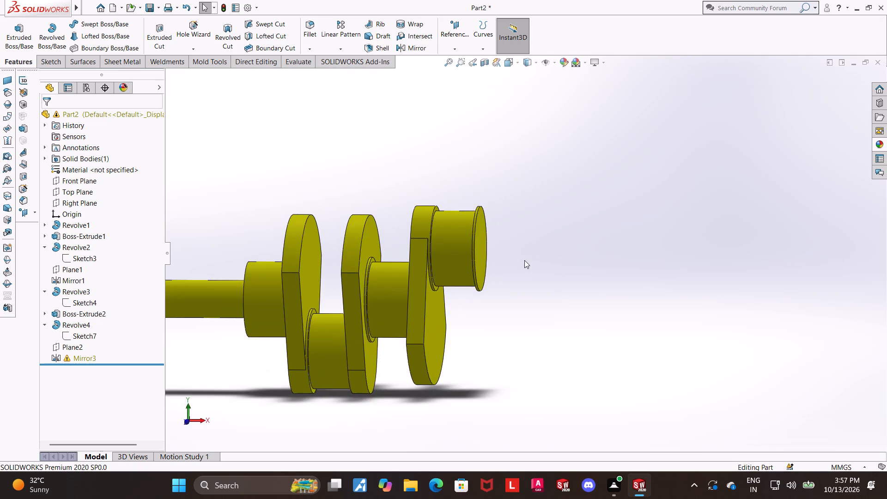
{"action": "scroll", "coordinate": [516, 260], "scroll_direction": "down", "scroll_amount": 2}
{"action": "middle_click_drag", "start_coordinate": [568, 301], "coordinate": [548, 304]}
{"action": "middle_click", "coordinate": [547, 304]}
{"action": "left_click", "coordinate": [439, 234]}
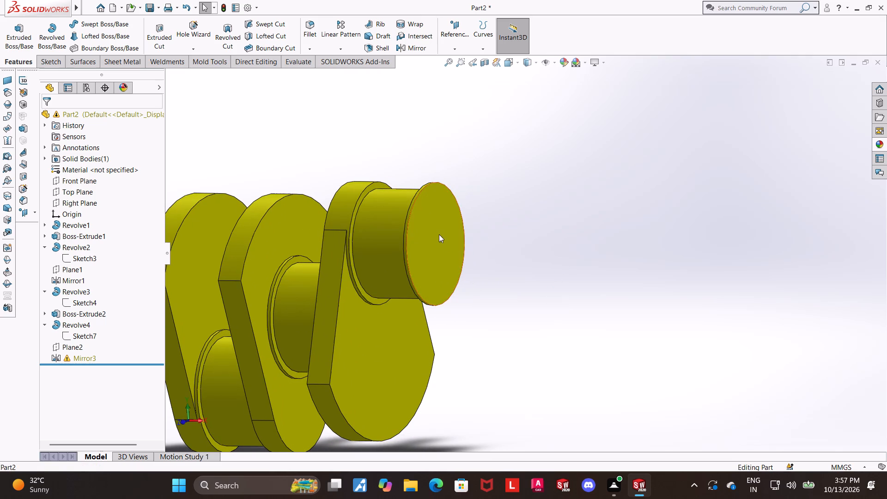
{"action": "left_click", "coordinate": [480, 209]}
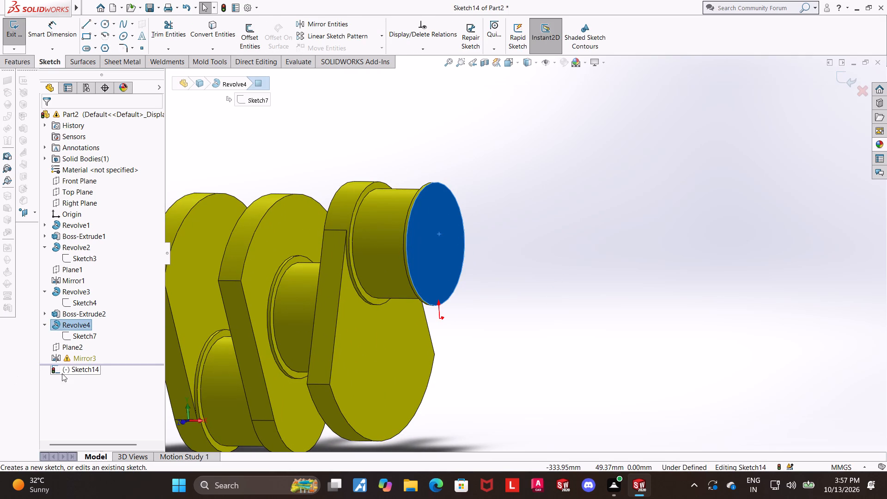
Examine where Plane2 and Plane1 lie relative to the crank pins and flanges.
{"action": "right_click", "coordinate": [63, 348]}
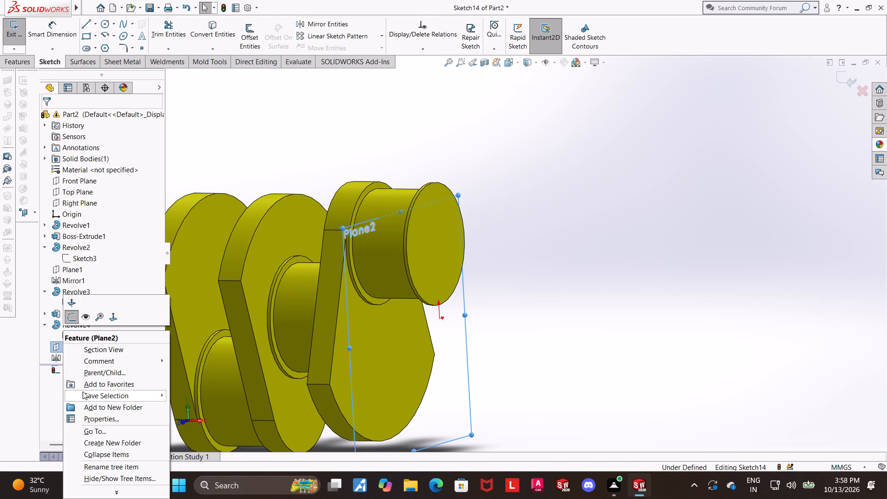
{"action": "key", "text": "Escape"}
{"action": "key", "text": "Escape"}
{"action": "right_click", "coordinate": [65, 345]}
{"action": "key", "text": "Escape"}
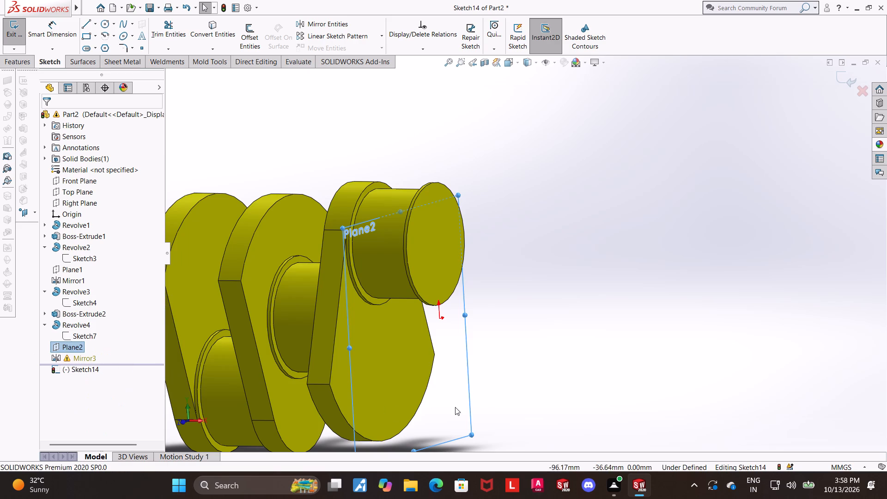
{"action": "key", "text": "Escape"}
{"action": "scroll", "coordinate": [505, 353], "scroll_direction": "up", "scroll_amount": 2}
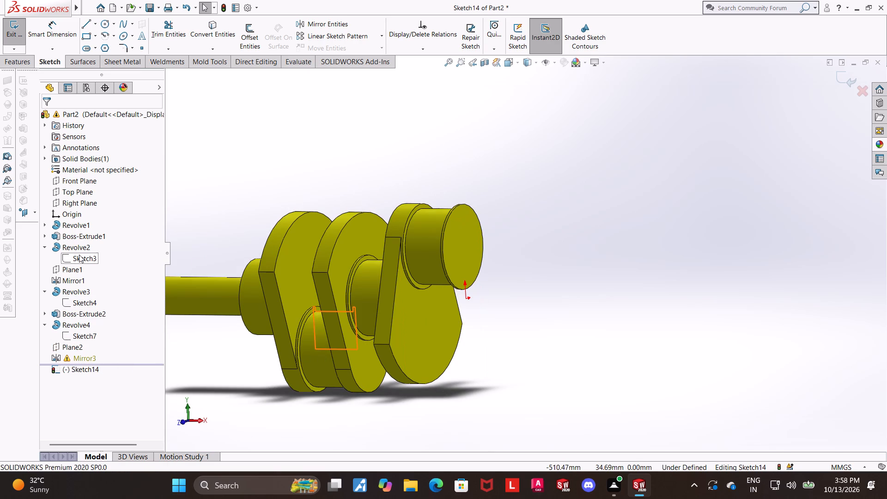
{"action": "left_click", "coordinate": [75, 266]}
{"action": "middle_click_drag", "start_coordinate": [536, 341], "coordinate": [572, 336]}
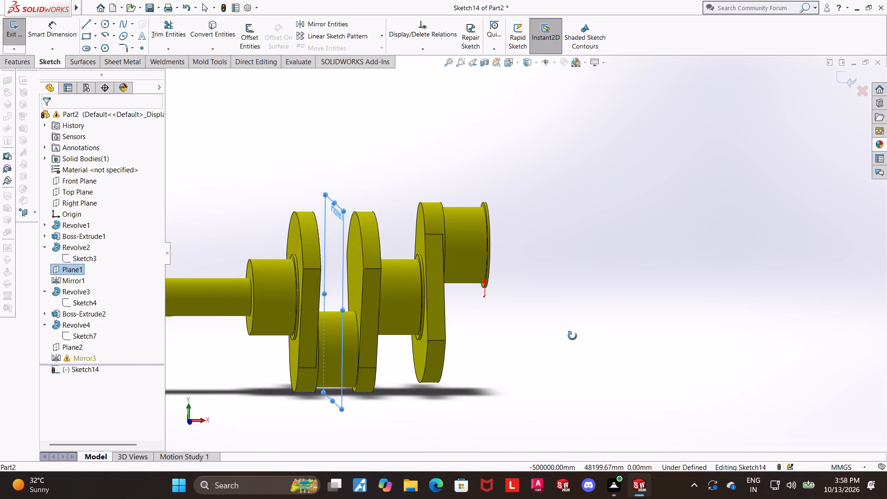
{"action": "middle_click_drag", "start_coordinate": [572, 336], "coordinate": [568, 338]}
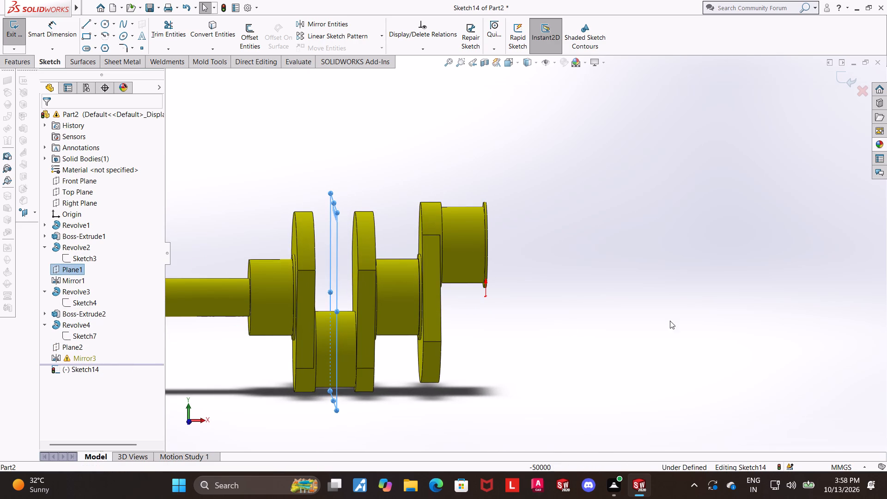
{"action": "key", "text": "grave"}
{"action": "key", "text": "2"}
{"action": "key", "text": "ctrl+space"}
{"action": "left_click", "coordinate": [615, 274]}
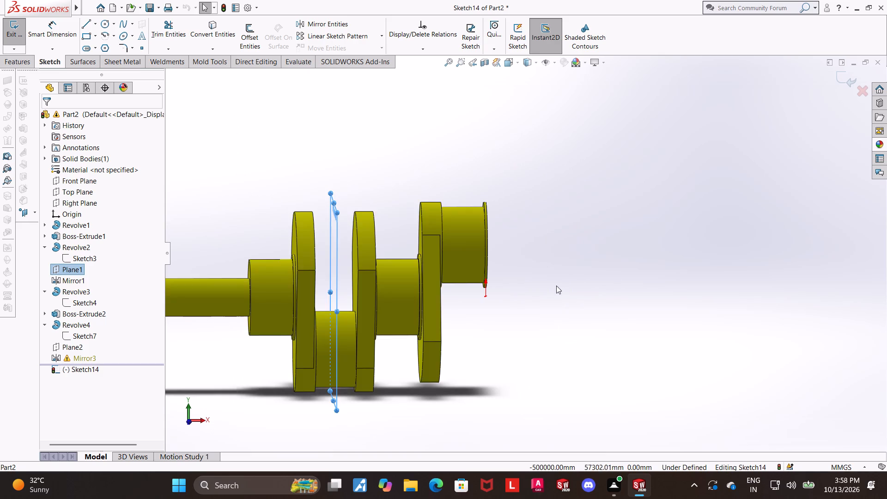
{"action": "middle_click_drag", "start_coordinate": [554, 287], "coordinate": [539, 300]}
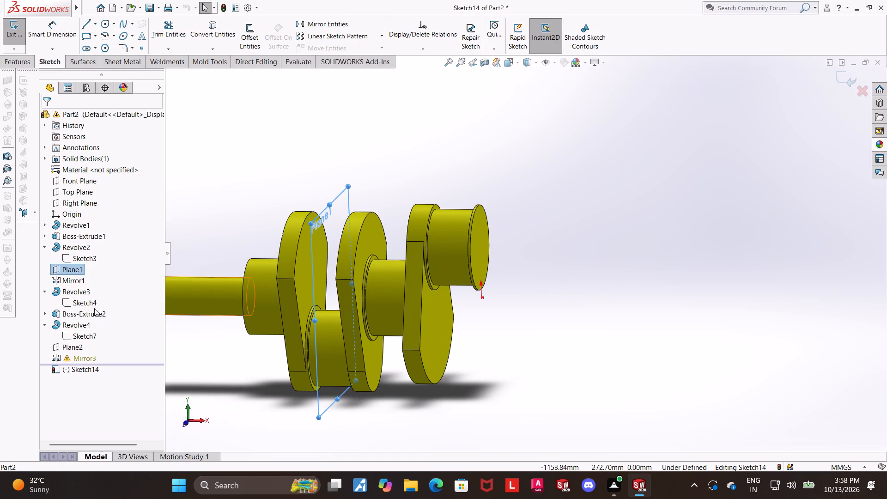
{"action": "scroll", "coordinate": [72, 268], "scroll_direction": "up", "scroll_amount": 1}
{"action": "right_click", "coordinate": [72, 268]}
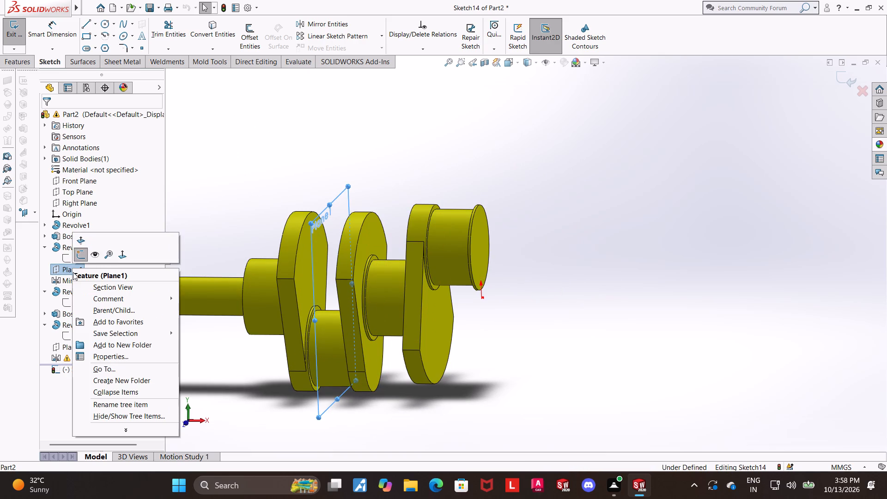
{"action": "key", "text": "Escape"}
{"action": "key", "text": "Escape"}
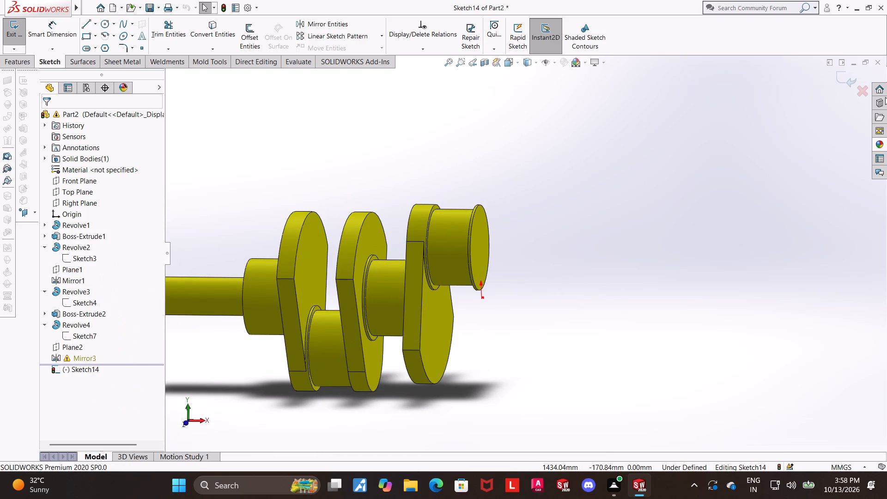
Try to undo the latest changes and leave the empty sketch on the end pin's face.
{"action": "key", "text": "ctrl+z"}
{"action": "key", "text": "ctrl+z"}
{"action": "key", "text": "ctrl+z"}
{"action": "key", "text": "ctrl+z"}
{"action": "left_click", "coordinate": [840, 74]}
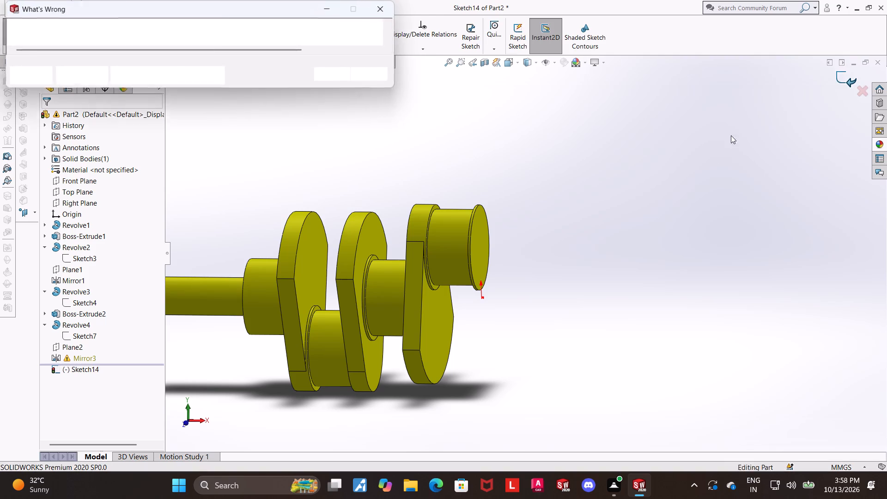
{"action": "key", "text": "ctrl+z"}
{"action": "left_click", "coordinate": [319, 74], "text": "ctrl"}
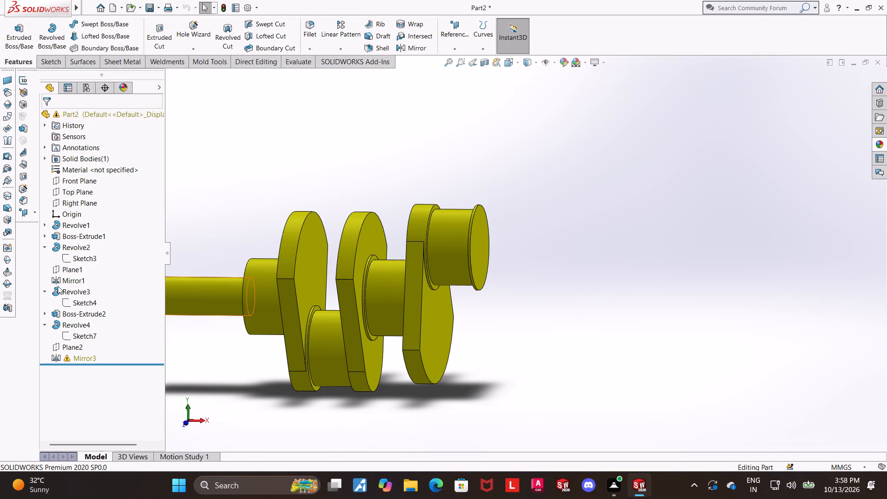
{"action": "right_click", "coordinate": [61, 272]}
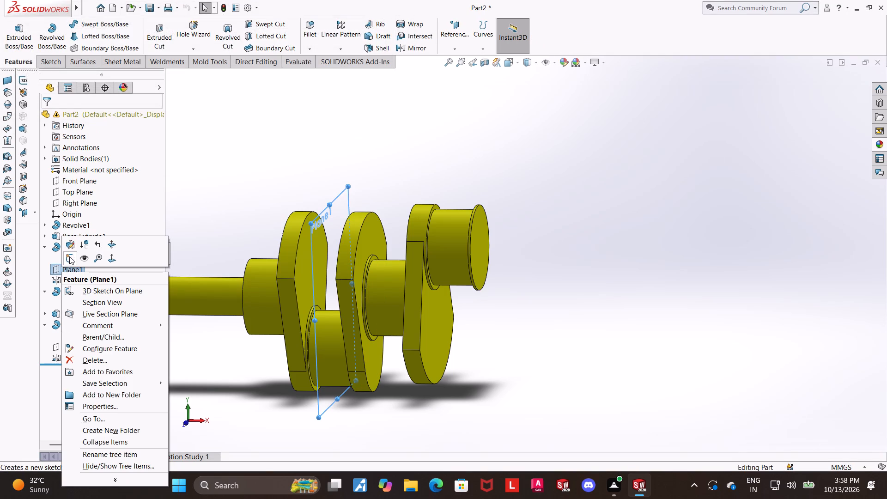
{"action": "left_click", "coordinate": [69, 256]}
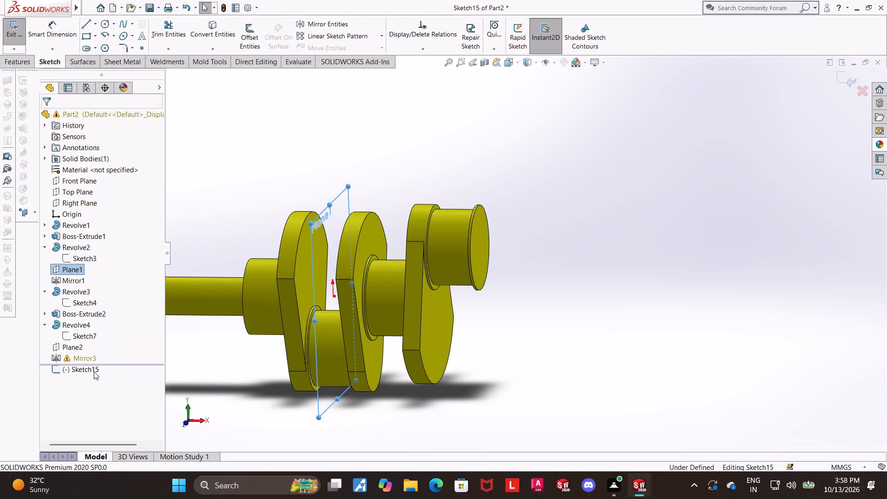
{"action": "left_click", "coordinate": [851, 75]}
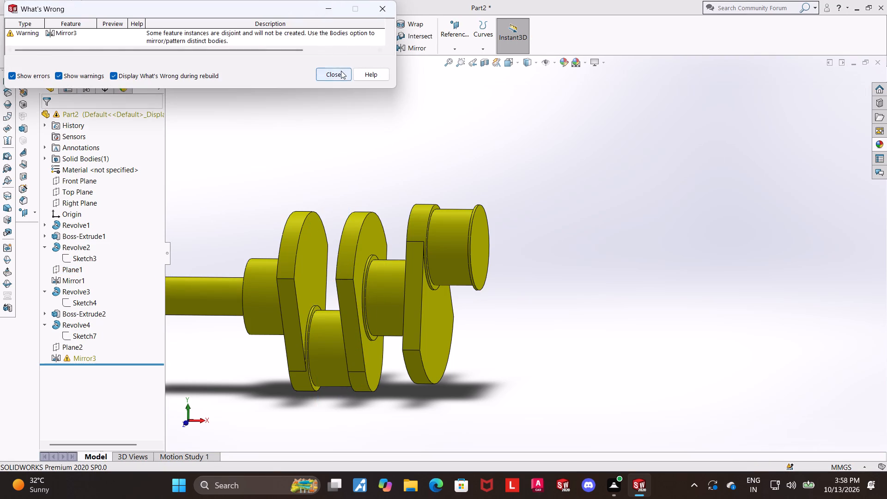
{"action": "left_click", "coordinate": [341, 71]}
Edit Plane1 and set its offset from the Right Plane to 15+2+18 mm.
{"action": "right_click", "coordinate": [61, 269]}
{"action": "left_click", "coordinate": [67, 249]}
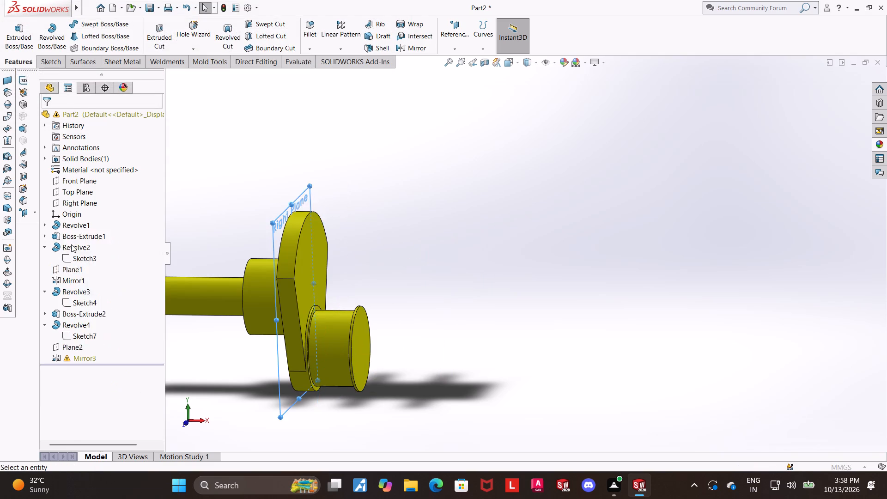
{"action": "middle_click_drag", "start_coordinate": [492, 287], "coordinate": [509, 279]}
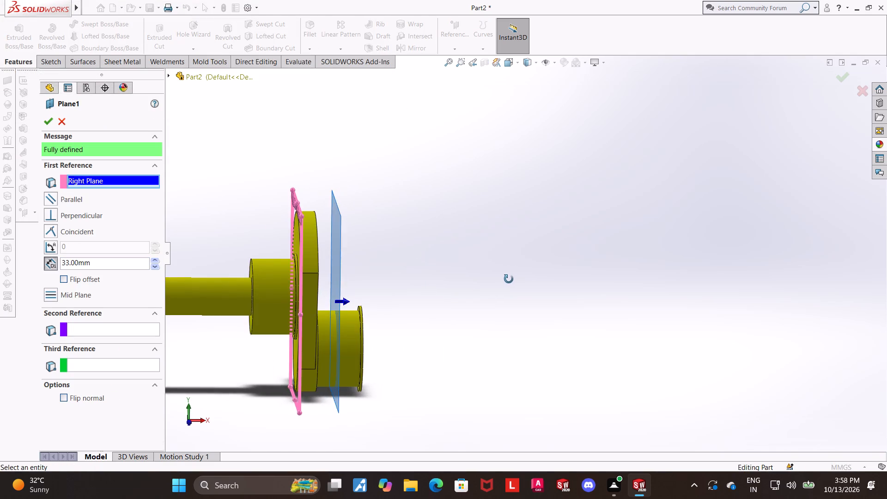
{"action": "middle_click_drag", "start_coordinate": [509, 279], "coordinate": [512, 281]}
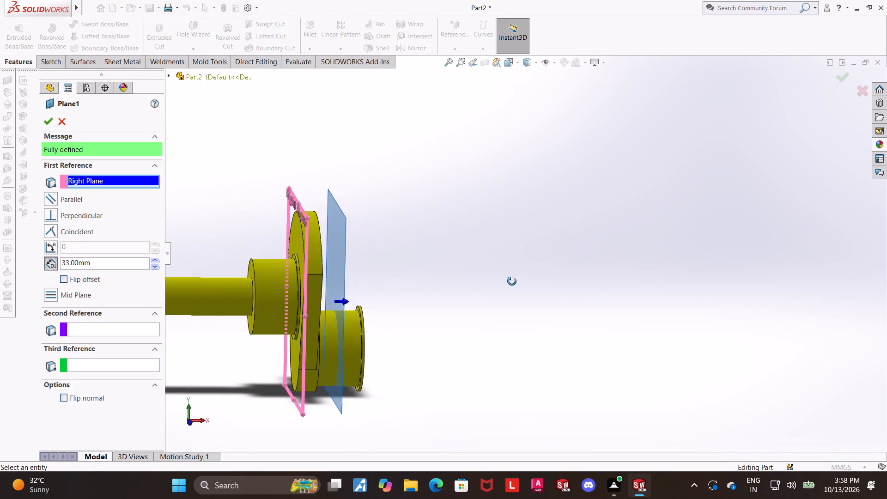
{"action": "middle_click_drag", "start_coordinate": [512, 281], "coordinate": [509, 282]}
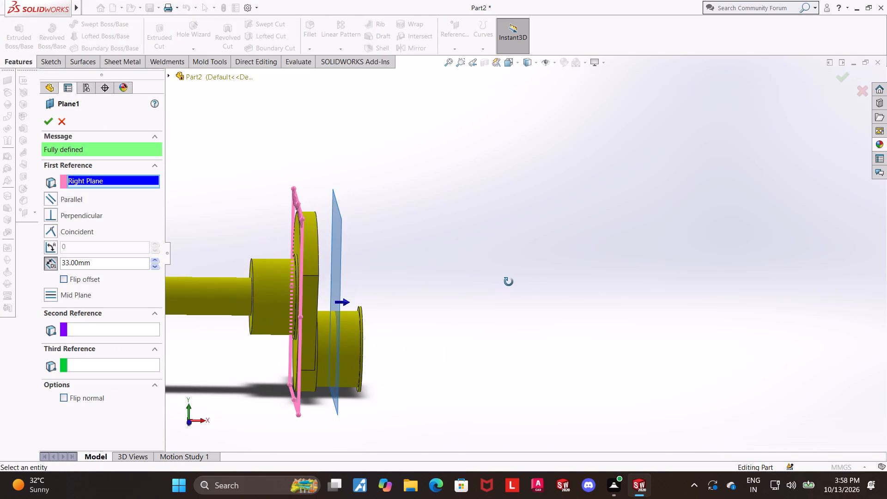
{"action": "middle_click_drag", "start_coordinate": [509, 282], "coordinate": [504, 284]}
{"action": "left_click_drag", "start_coordinate": [100, 264], "coordinate": [18, 261]}
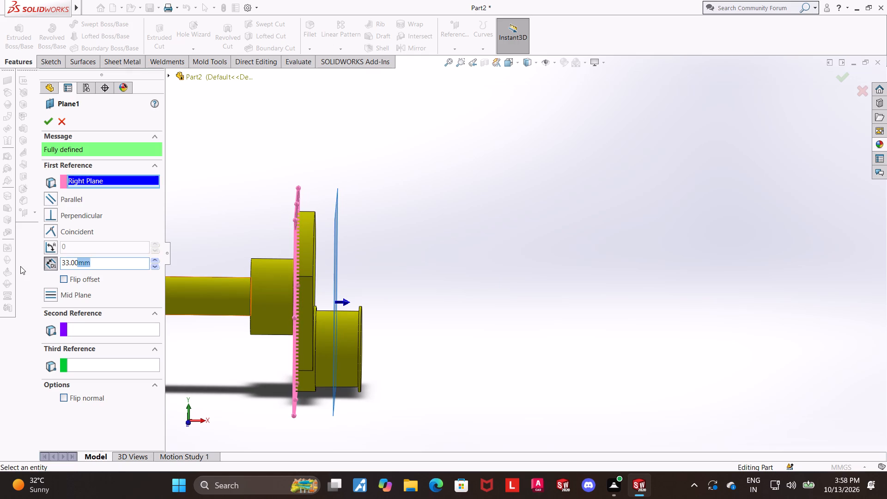
{"action": "type", "text": "15"}
{"action": "type", "text": "+2"}
{"action": "key", "text": "shift+plus"}
{"action": "type", "text": "18"}
{"action": "key", "text": "Return"}
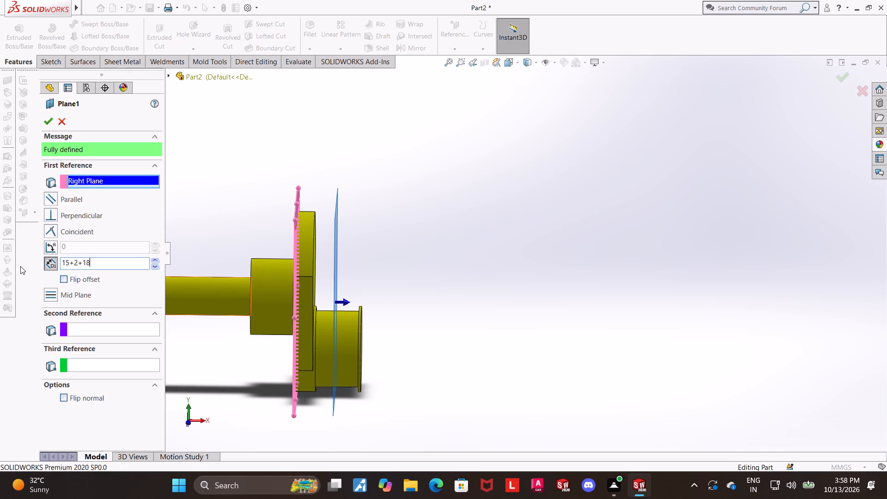
{"action": "left_click", "coordinate": [49, 125]}
{"action": "left_click", "coordinate": [492, 202]}
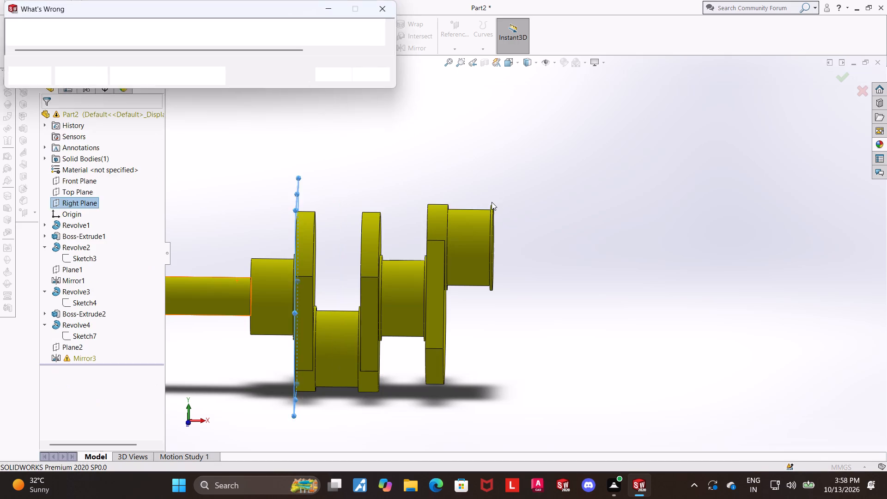
{"action": "left_click", "coordinate": [390, 5]}
Examine the crankshaft's end pin, the position of Plane2 and the dimensions of Revolve4.
{"action": "middle_click_drag", "start_coordinate": [520, 219], "coordinate": [528, 223]}
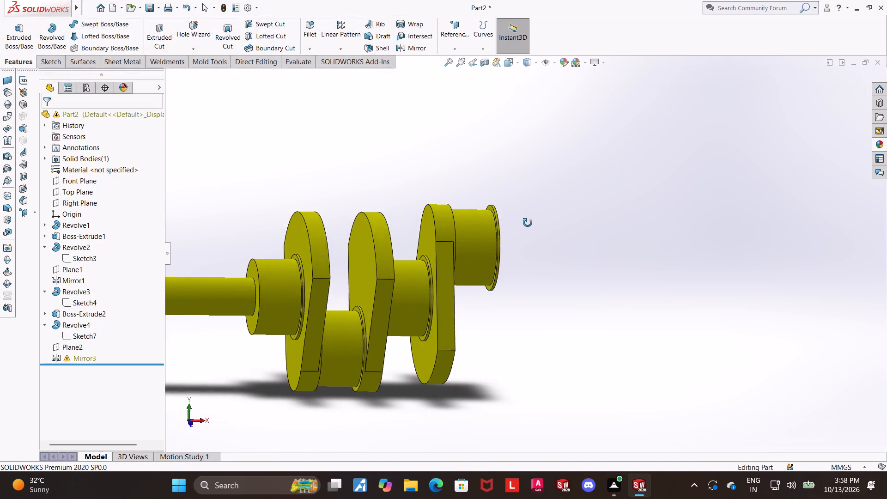
{"action": "middle_click_drag", "start_coordinate": [528, 223], "coordinate": [512, 233]}
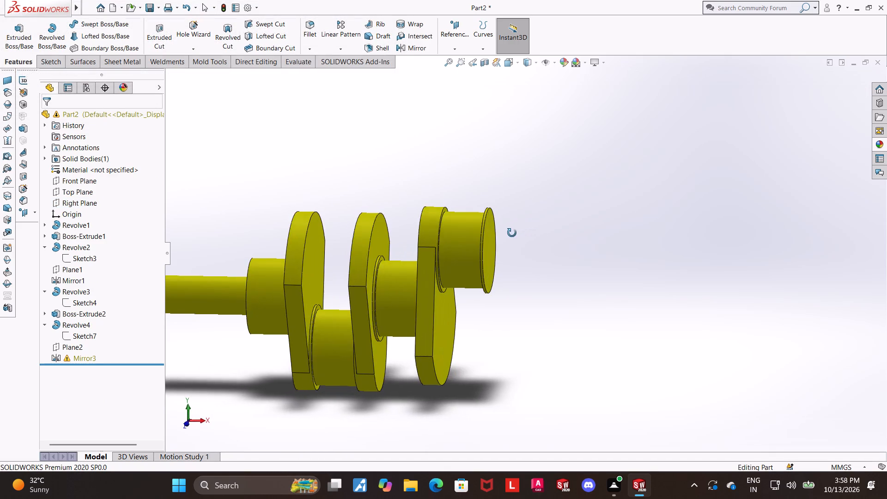
{"action": "middle_click_drag", "start_coordinate": [512, 233], "coordinate": [536, 213]}
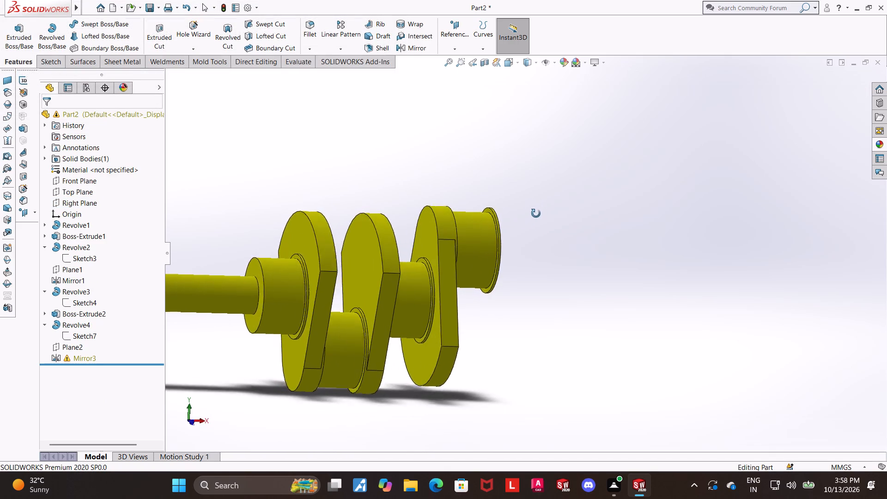
{"action": "middle_click_drag", "start_coordinate": [536, 213], "coordinate": [505, 233]}
{"action": "scroll", "coordinate": [510, 235], "scroll_direction": "down", "scroll_amount": 2}
{"action": "middle_click_drag", "start_coordinate": [498, 247], "coordinate": [483, 253]}
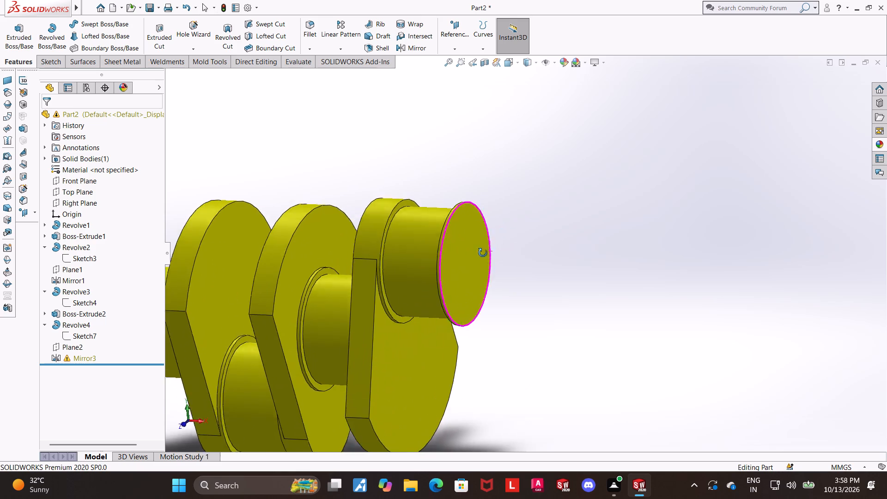
{"action": "middle_click_drag", "start_coordinate": [483, 253], "coordinate": [470, 257]}
{"action": "scroll", "coordinate": [490, 266], "scroll_direction": "up", "scroll_amount": 2}
{"action": "left_click", "coordinate": [534, 280]}
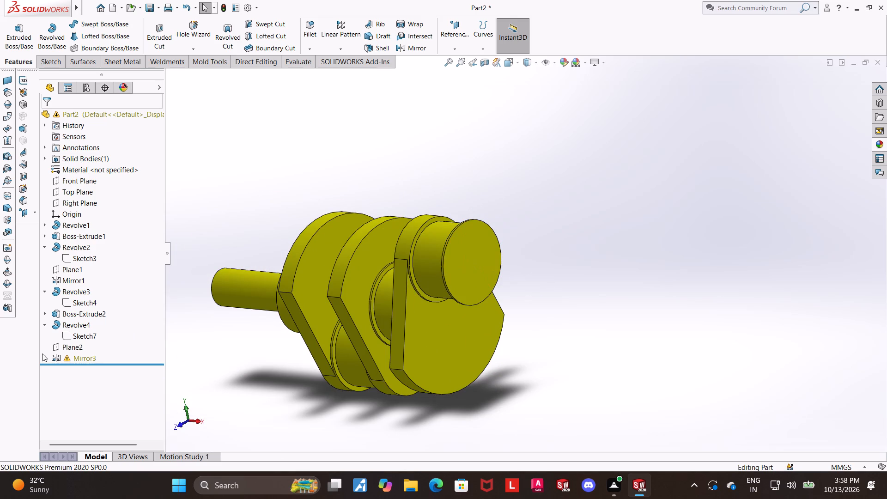
{"action": "left_click", "coordinate": [67, 342]}
{"action": "middle_click_drag", "start_coordinate": [575, 295], "coordinate": [620, 268]}
{"action": "left_click", "coordinate": [73, 346]}
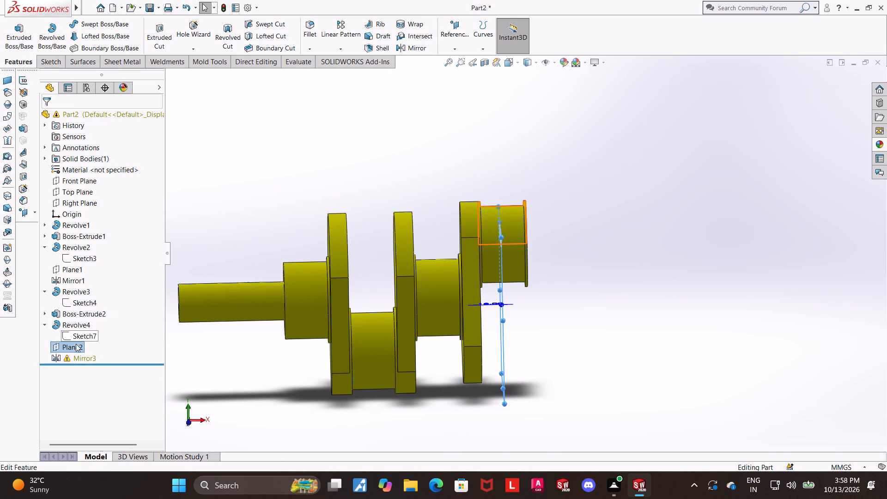
{"action": "left_click", "coordinate": [74, 347]}
{"action": "left_click", "coordinate": [85, 325]}
{"action": "scroll", "coordinate": [587, 304], "scroll_direction": "up", "scroll_amount": 1}
{"action": "middle_click", "coordinate": [578, 301]}
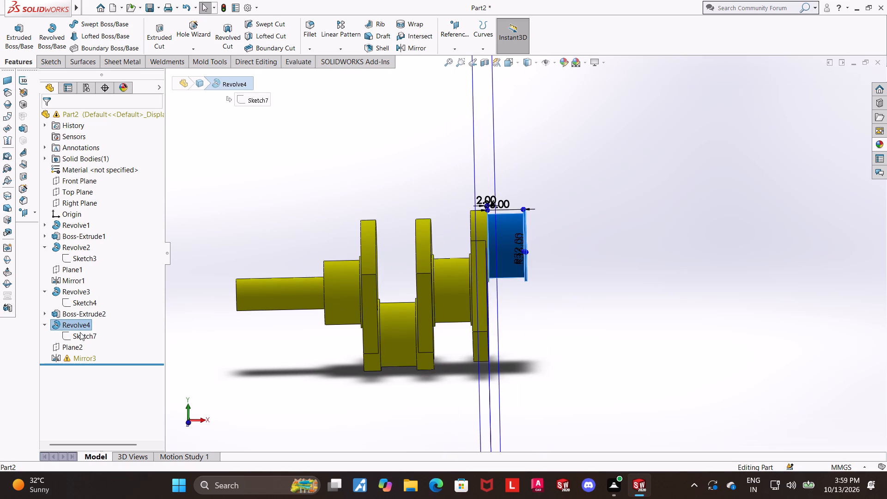
{"action": "left_click", "coordinate": [208, 388]}
Edit Plane2 and set its offset from the third flange's face to 20 mm.
{"action": "left_click", "coordinate": [73, 347]}
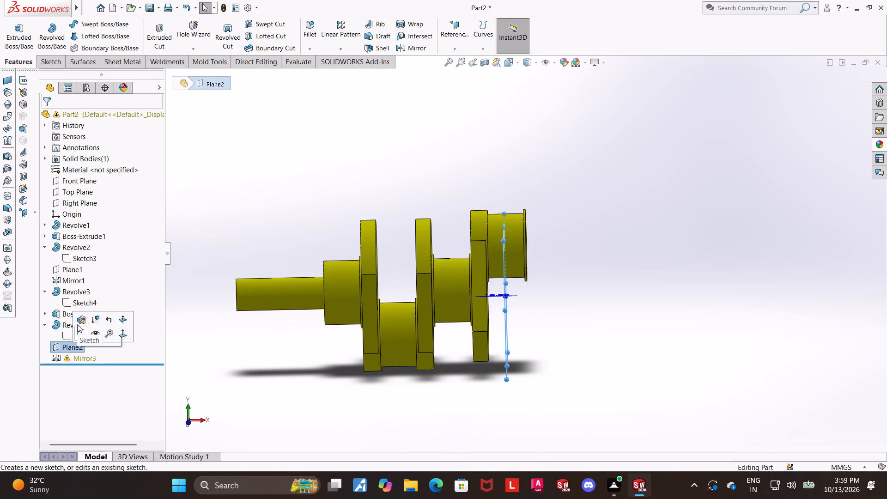
{"action": "left_click", "coordinate": [77, 324]}
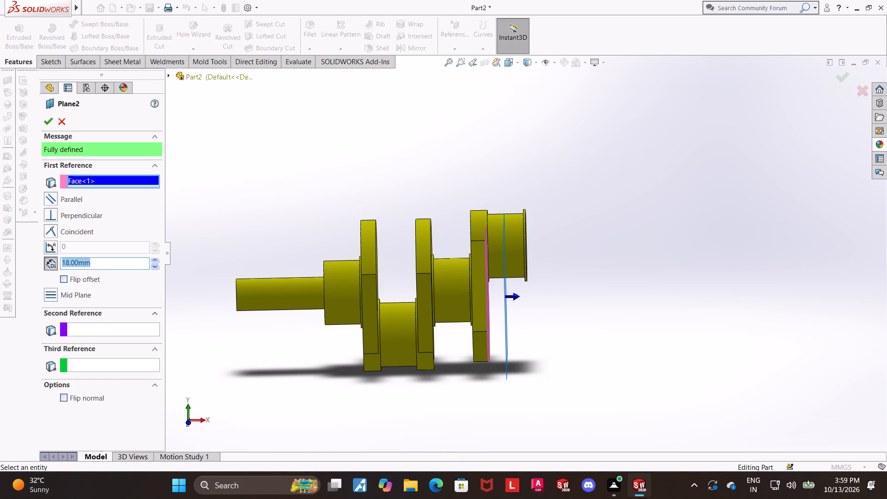
{"action": "type", "text": "20"}
{"action": "key", "text": "Return"}
{"action": "left_click", "coordinate": [51, 121]}
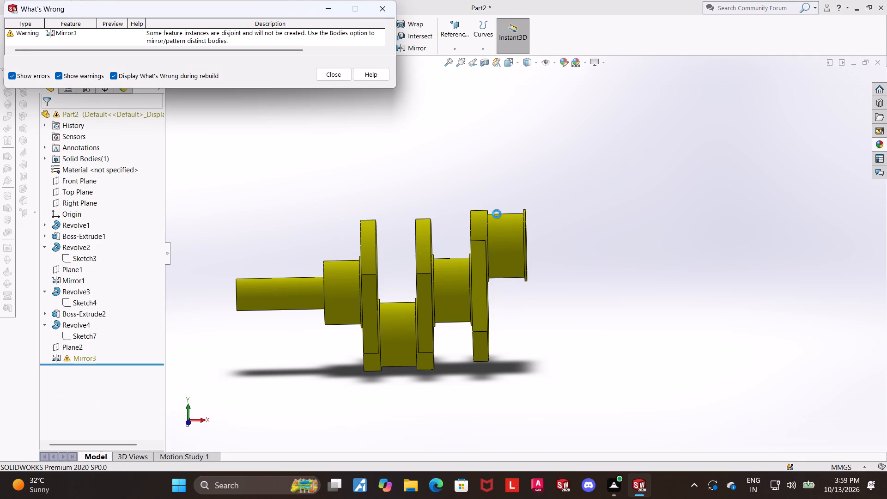
{"action": "left_click", "coordinate": [325, 74]}
Delete the faulty mirror feature, Mirror3.
{"action": "middle_click_drag", "start_coordinate": [640, 237], "coordinate": [621, 244]}
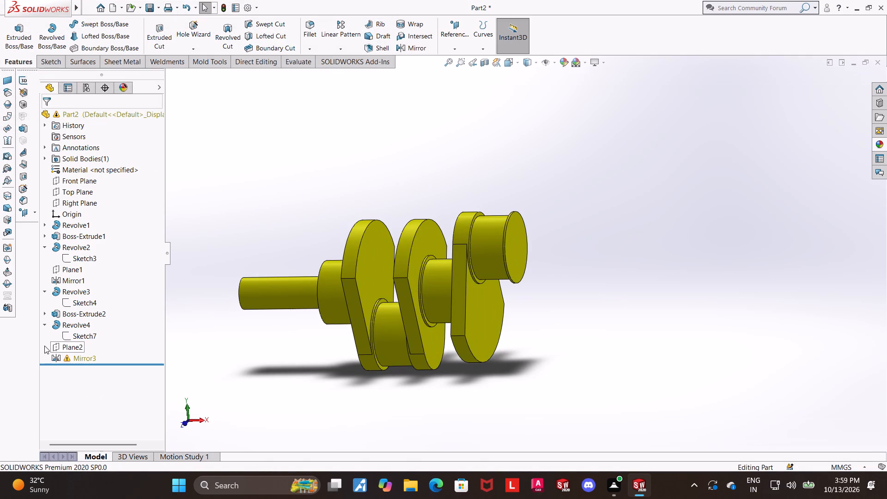
{"action": "left_click", "coordinate": [68, 359]}
{"action": "right_click", "coordinate": [68, 359]}
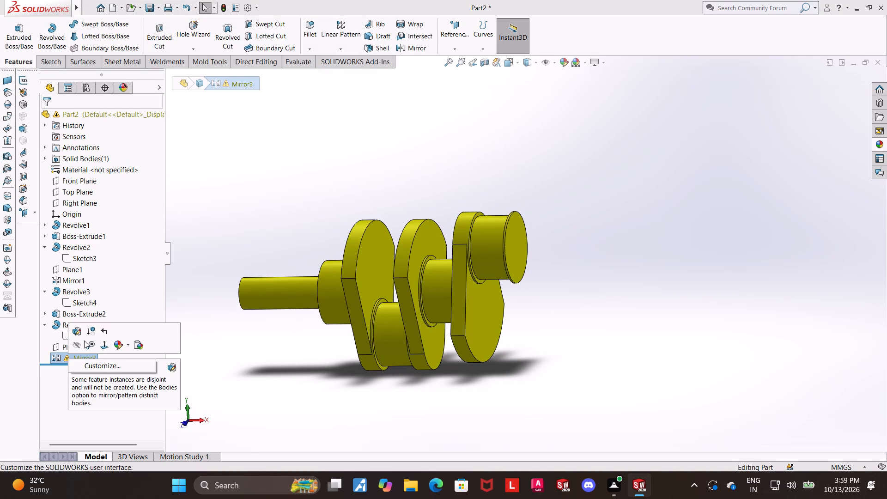
{"action": "key", "text": "Escape"}
{"action": "key", "text": "Escape"}
{"action": "right_click", "coordinate": [85, 355]}
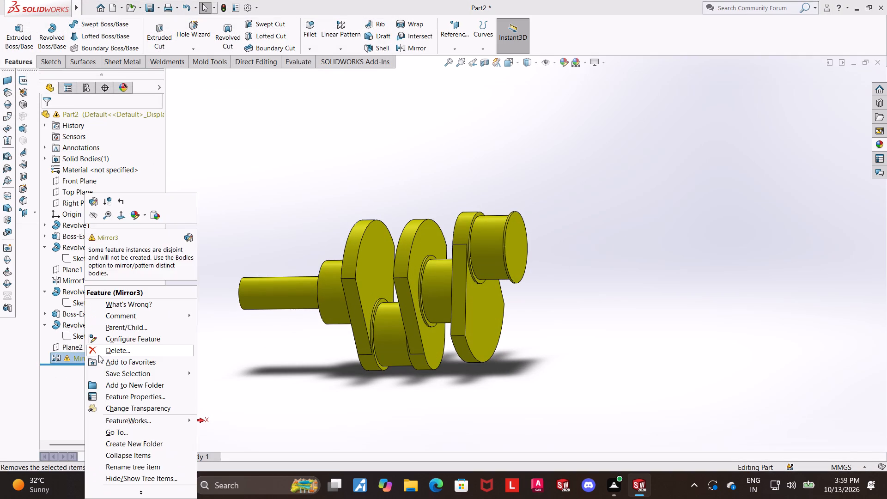
{"action": "left_click", "coordinate": [103, 354]}
{"action": "left_click", "coordinate": [500, 184]}
Mirror only the third flange, Boss-Extrude2, about Plane2 to the far end of the end pin.
{"action": "scroll", "coordinate": [629, 265], "scroll_direction": "down", "scroll_amount": 1}
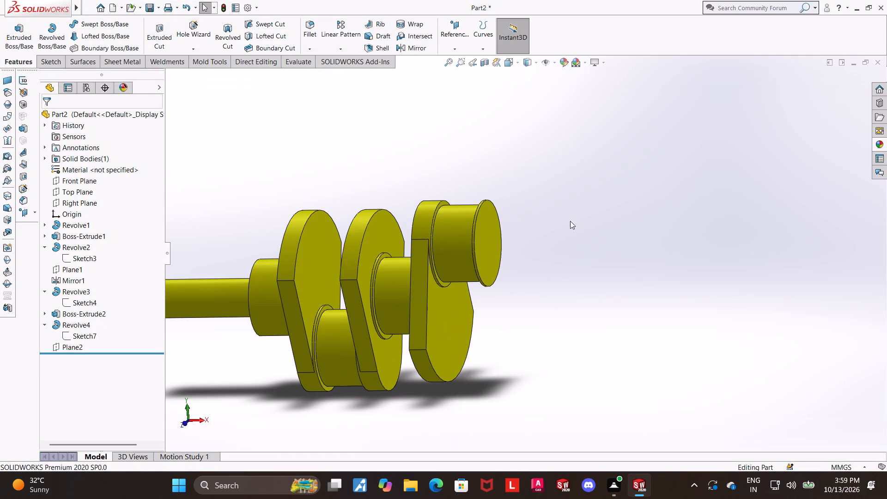
{"action": "left_click", "coordinate": [420, 48]}
{"action": "middle_click_drag", "start_coordinate": [604, 306], "coordinate": [588, 308]}
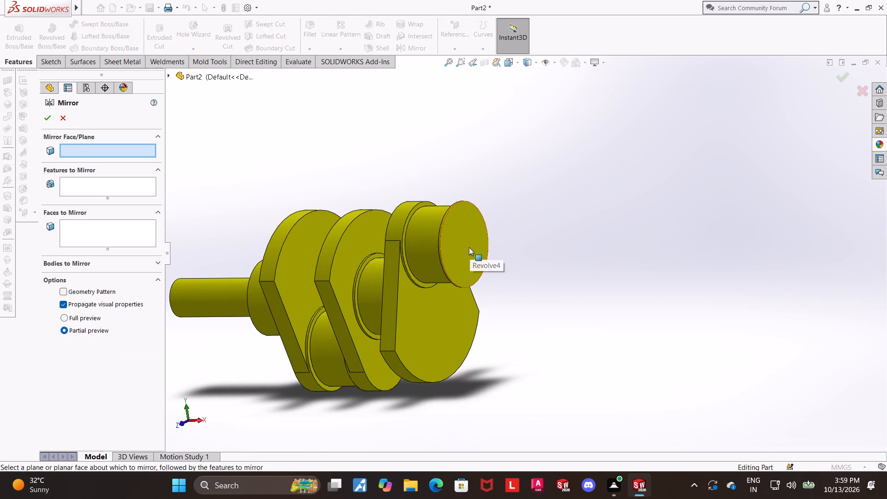
{"action": "middle_click_drag", "start_coordinate": [553, 269], "coordinate": [559, 268]}
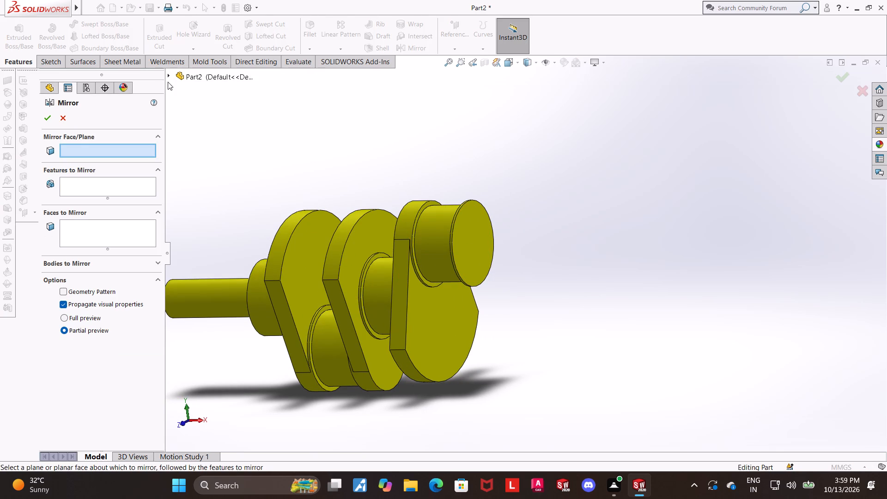
{"action": "left_click", "coordinate": [170, 77]}
{"action": "left_click", "coordinate": [209, 272]}
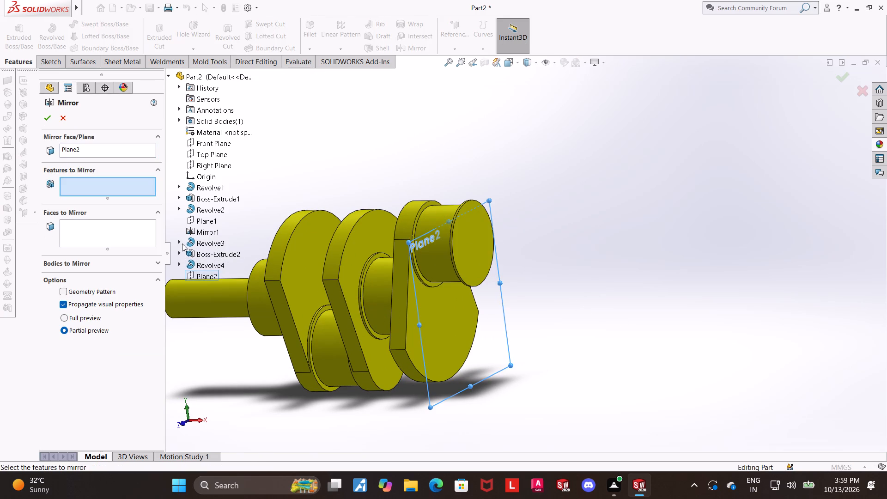
{"action": "left_click", "coordinate": [202, 261]}
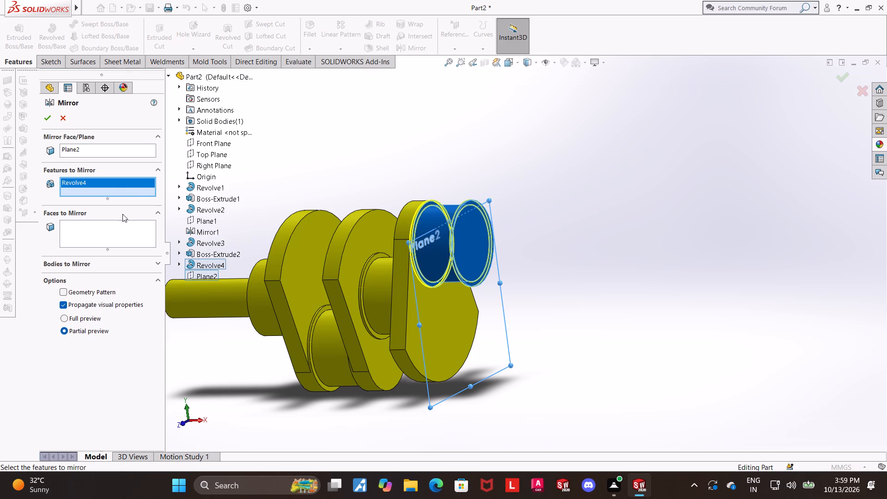
{"action": "right_click", "coordinate": [115, 187]}
{"action": "left_click", "coordinate": [133, 204]}
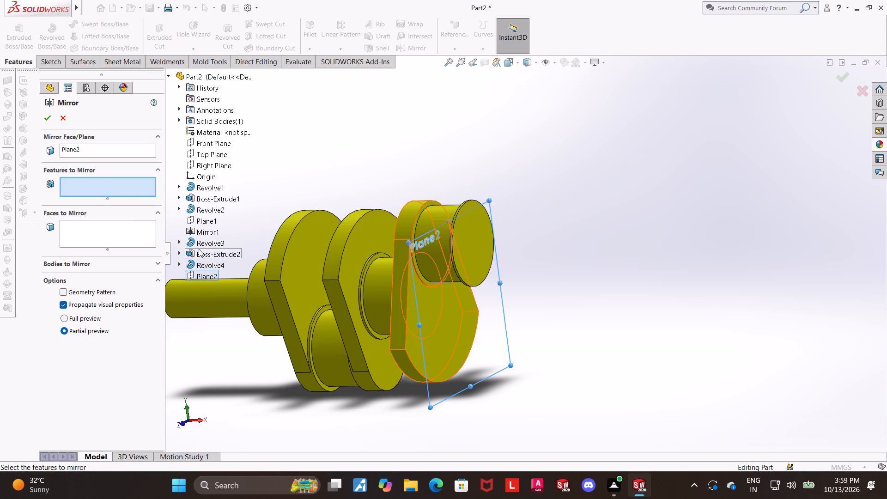
{"action": "left_click", "coordinate": [199, 249]}
{"action": "left_click", "coordinate": [51, 114]}
{"action": "left_click", "coordinate": [759, 235]}
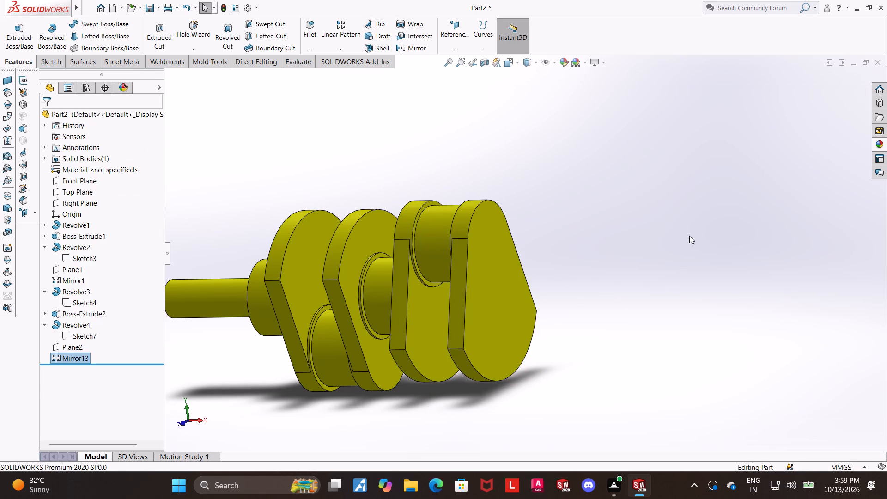
Examine the mirrored end flange's alignment with the end pin, Plane2 and the other flanges.
{"action": "scroll", "coordinate": [679, 243], "scroll_direction": "up", "scroll_amount": 2}
{"action": "middle_click_drag", "start_coordinate": [678, 243], "coordinate": [680, 241]}
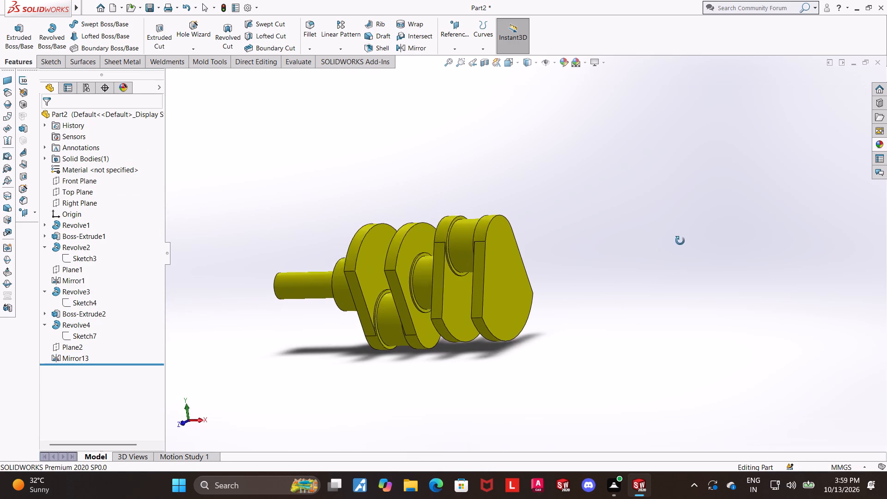
{"action": "middle_click_drag", "start_coordinate": [680, 241], "coordinate": [661, 231]}
{"action": "scroll", "coordinate": [596, 291], "scroll_direction": "up", "scroll_amount": 1}
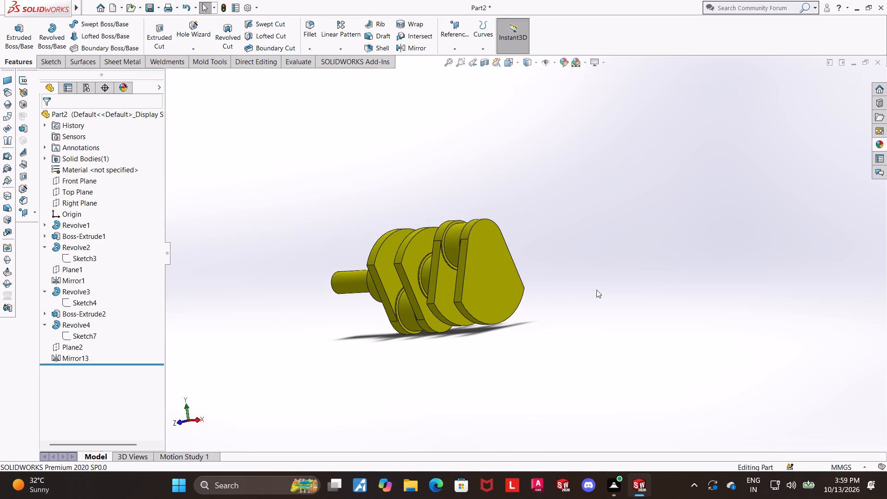
{"action": "middle_click_drag", "start_coordinate": [597, 289], "coordinate": [642, 272]}
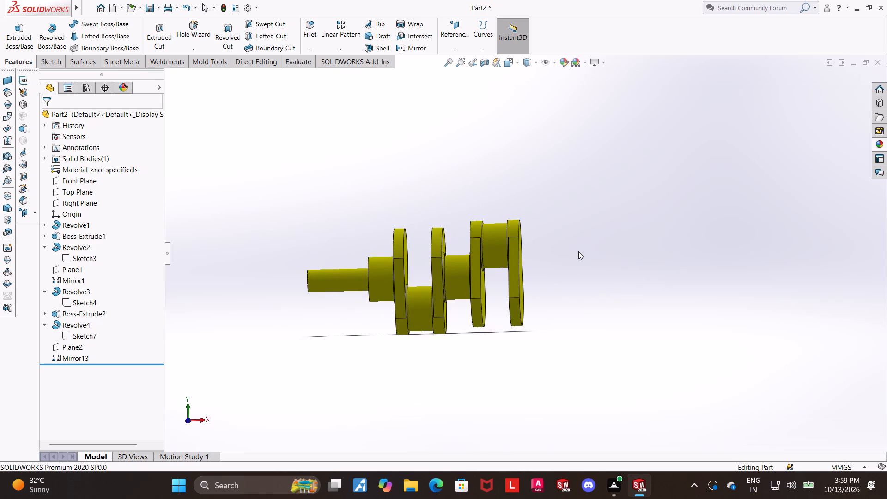
{"action": "scroll", "coordinate": [578, 251], "scroll_direction": "down", "scroll_amount": 1}
{"action": "middle_click_drag", "start_coordinate": [574, 261], "coordinate": [576, 280]}
{"action": "scroll", "coordinate": [575, 273], "scroll_direction": "down", "scroll_amount": 2}
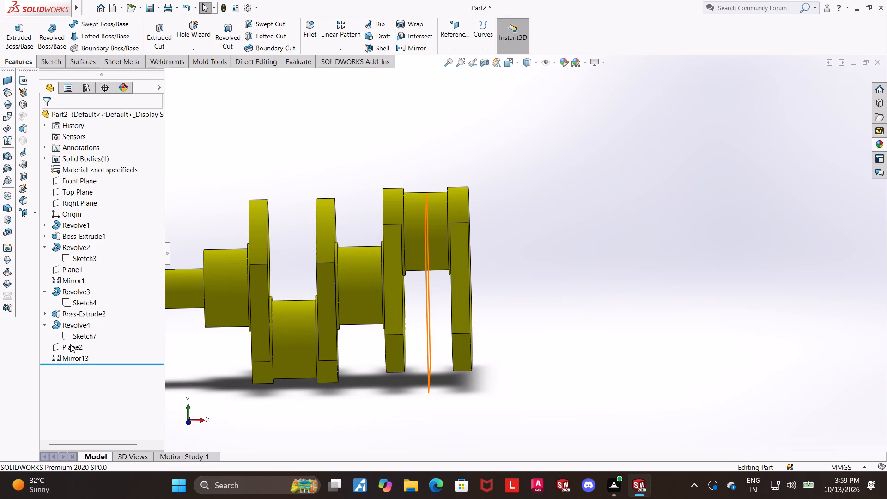
Mirror the collared journal Revolve3 about Plane2 to the outer side of the end flange.
{"action": "left_click", "coordinate": [70, 344]}
{"action": "middle_click_drag", "start_coordinate": [474, 139], "coordinate": [475, 141]}
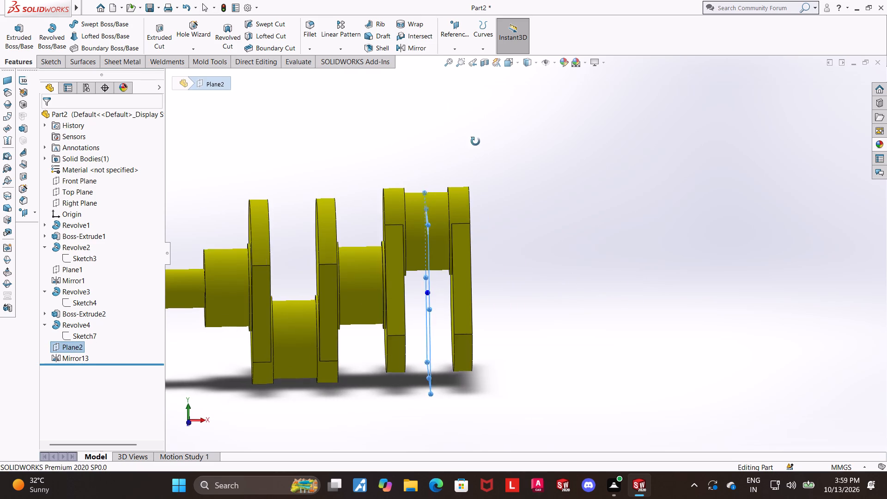
{"action": "middle_click_drag", "start_coordinate": [475, 141], "coordinate": [476, 158]}
{"action": "left_click", "coordinate": [423, 51]}
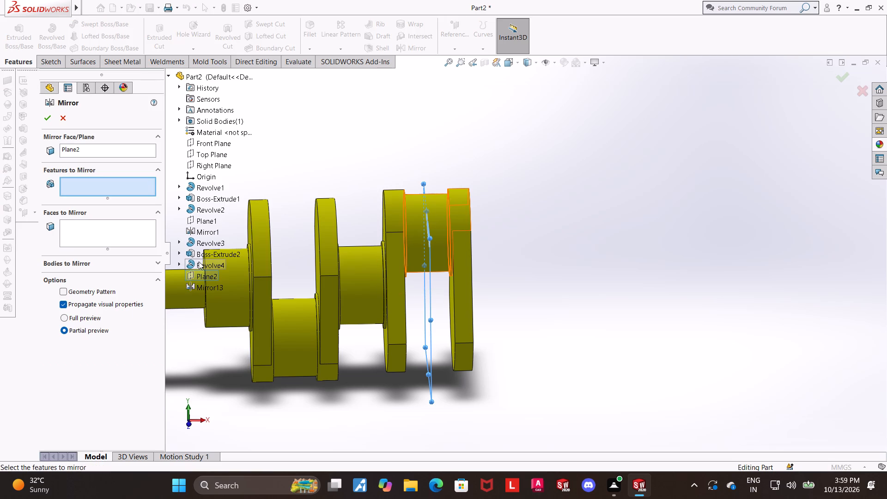
{"action": "left_click", "coordinate": [199, 243]}
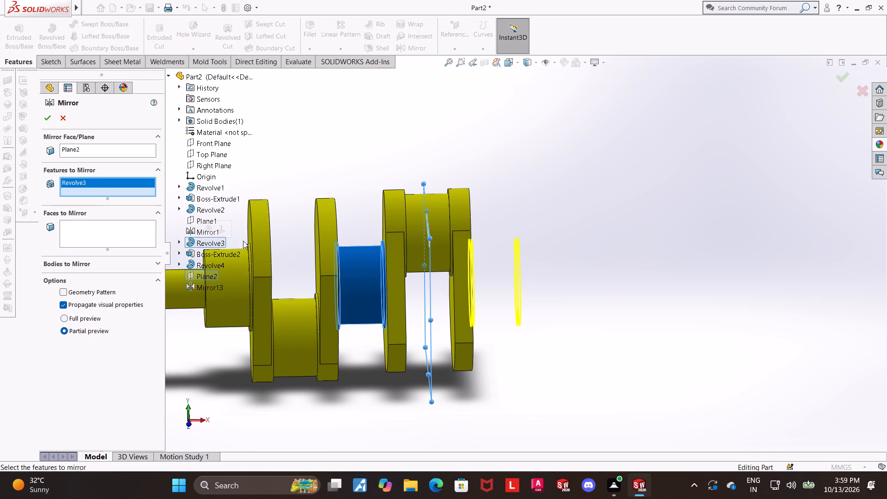
{"action": "left_click", "coordinate": [45, 119]}
{"action": "left_click", "coordinate": [675, 233]}
Create a reference plane offset 20 mm outward from the outer face of the mirrored end flange.
{"action": "scroll", "coordinate": [663, 237], "scroll_direction": "up", "scroll_amount": 2}
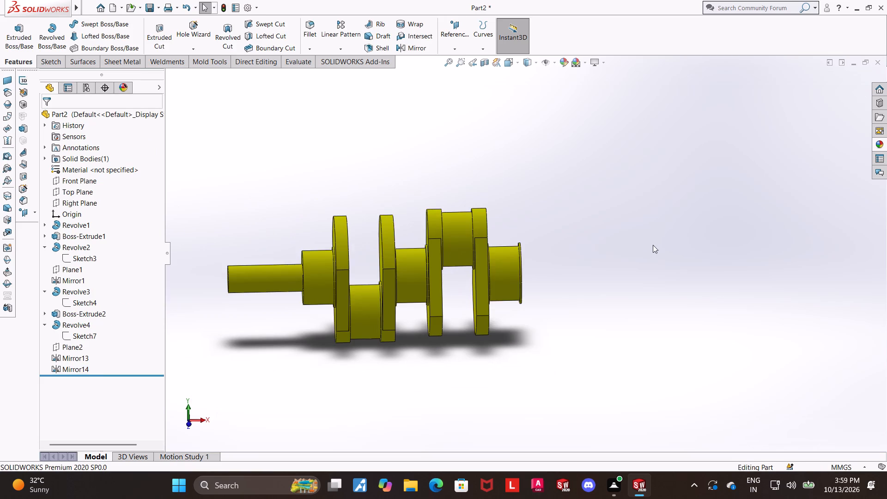
{"action": "middle_click_drag", "start_coordinate": [646, 245], "coordinate": [640, 251]}
{"action": "scroll", "coordinate": [639, 237], "scroll_direction": "down", "scroll_amount": 2}
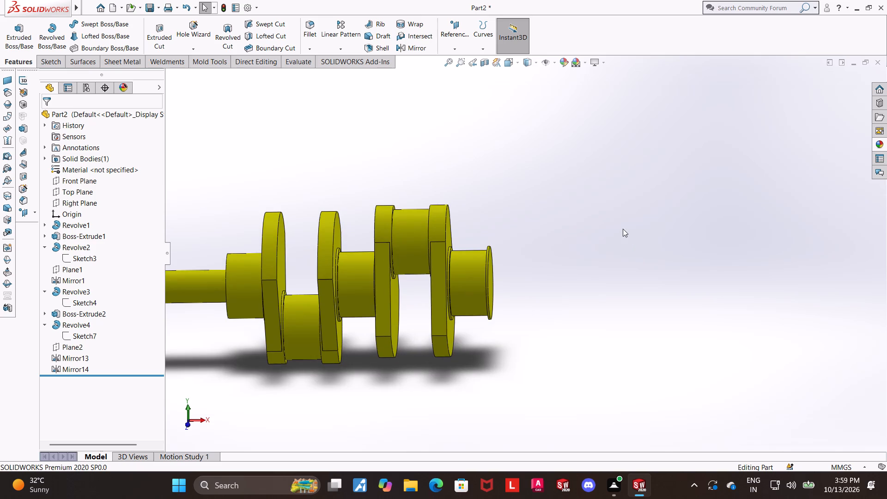
{"action": "scroll", "coordinate": [589, 230], "scroll_direction": "up", "scroll_amount": 3}
{"action": "scroll", "coordinate": [500, 239], "scroll_direction": "down", "scroll_amount": 2}
{"action": "middle_click_drag", "start_coordinate": [545, 262], "coordinate": [534, 269]}
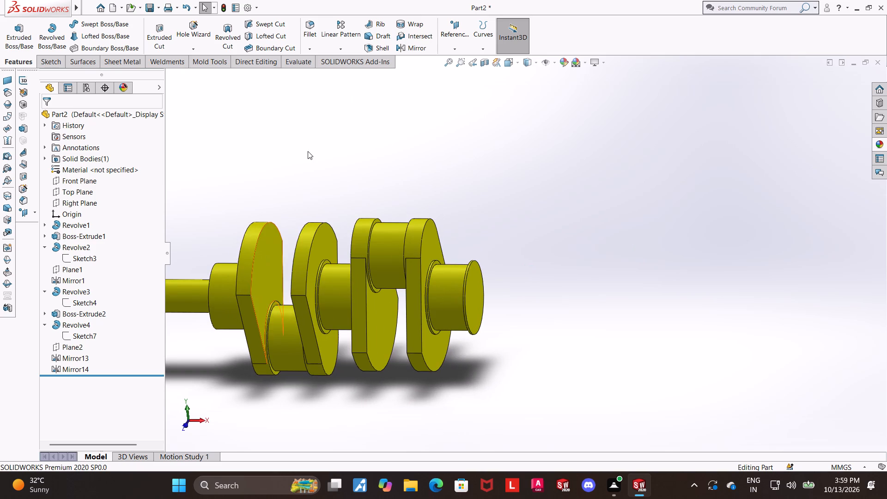
{"action": "left_click", "coordinate": [458, 39]}
{"action": "left_click", "coordinate": [463, 55]}
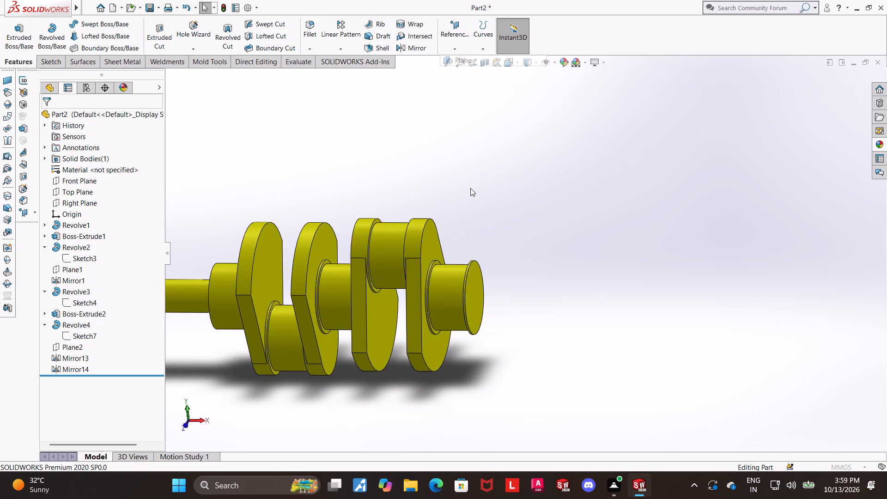
{"action": "left_click", "coordinate": [430, 246]}
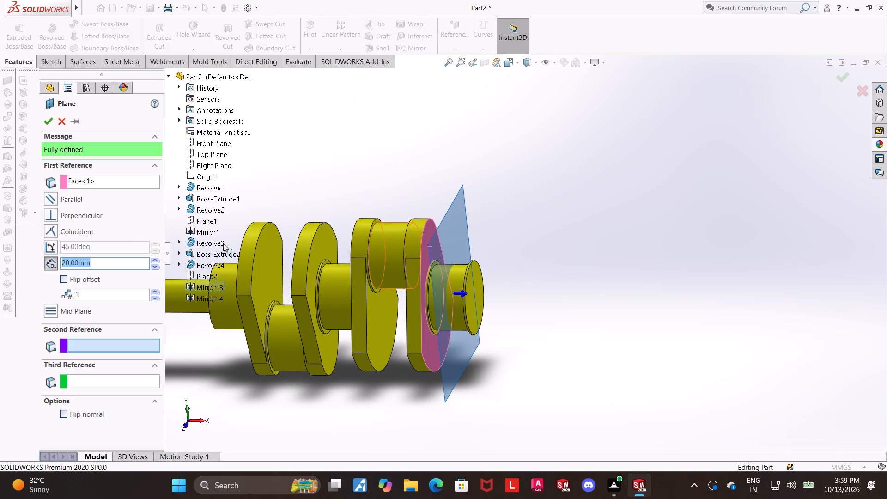
{"action": "left_click", "coordinate": [44, 125]}
{"action": "left_click", "coordinate": [564, 199]}
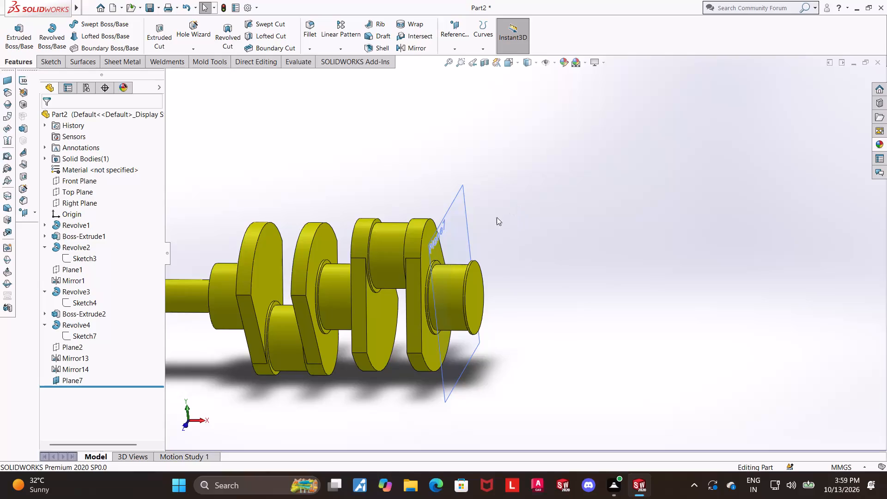
Mirror the end flange Mirror13, the pin Revolve4 and the third flange Boss-Extrude2 about Plane7.
{"action": "left_click", "coordinate": [398, 49]}
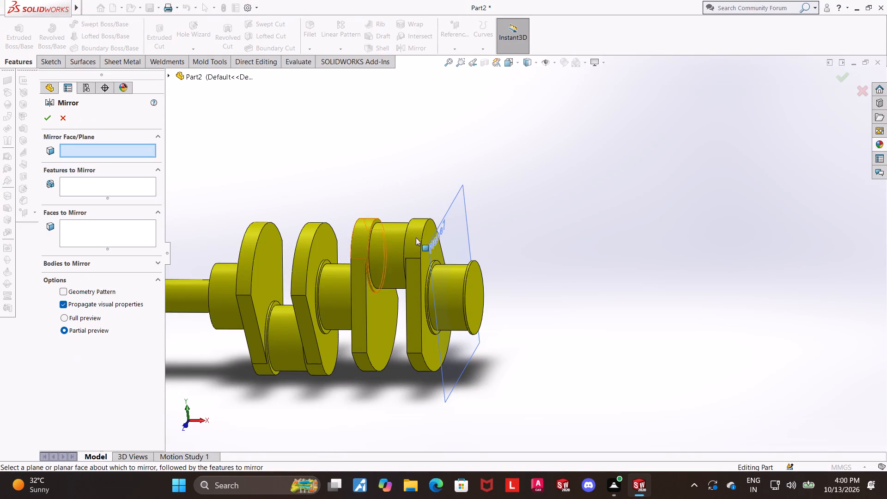
{"action": "left_click", "coordinate": [170, 76]}
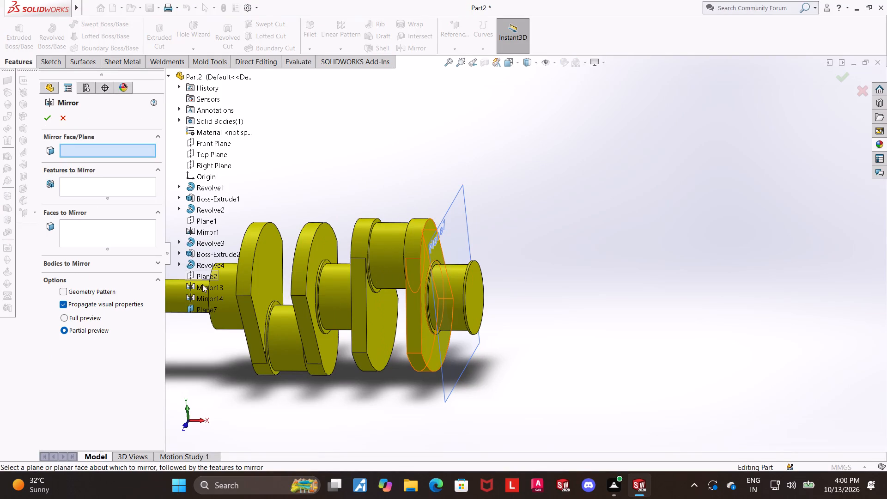
{"action": "left_click", "coordinate": [202, 287]}
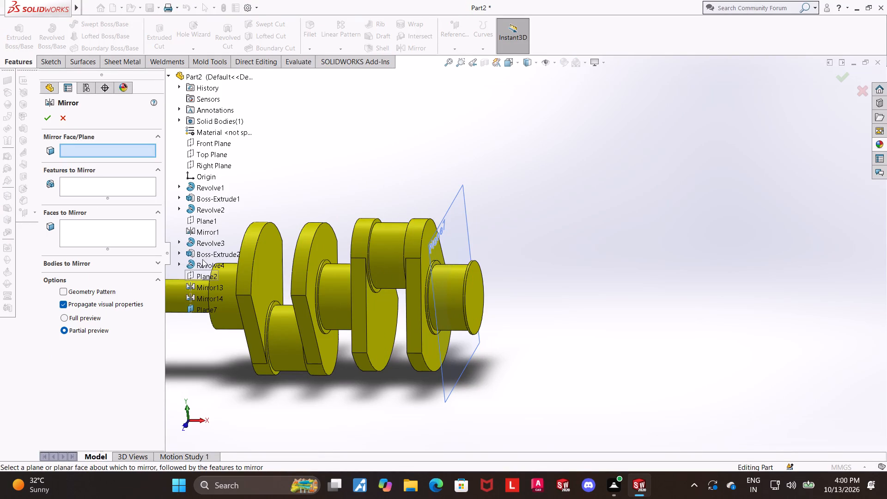
{"action": "left_click", "coordinate": [203, 284]}
{"action": "left_click", "coordinate": [457, 240]}
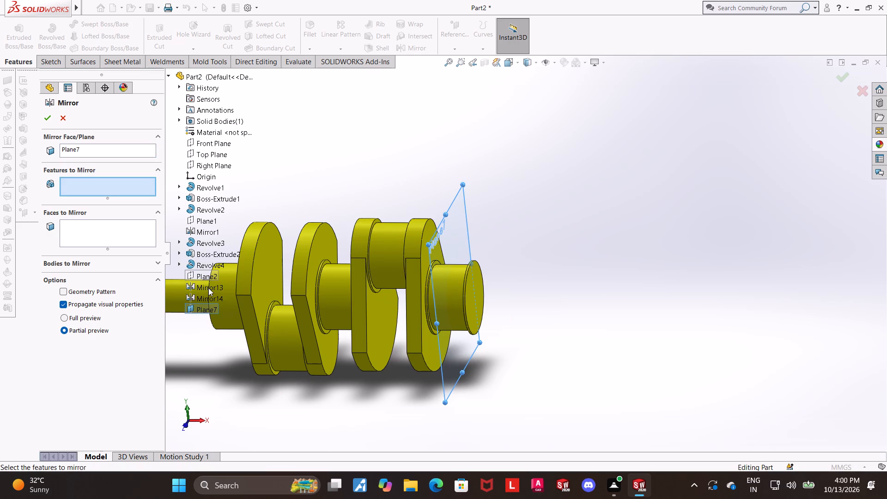
{"action": "left_click", "coordinate": [208, 288]}
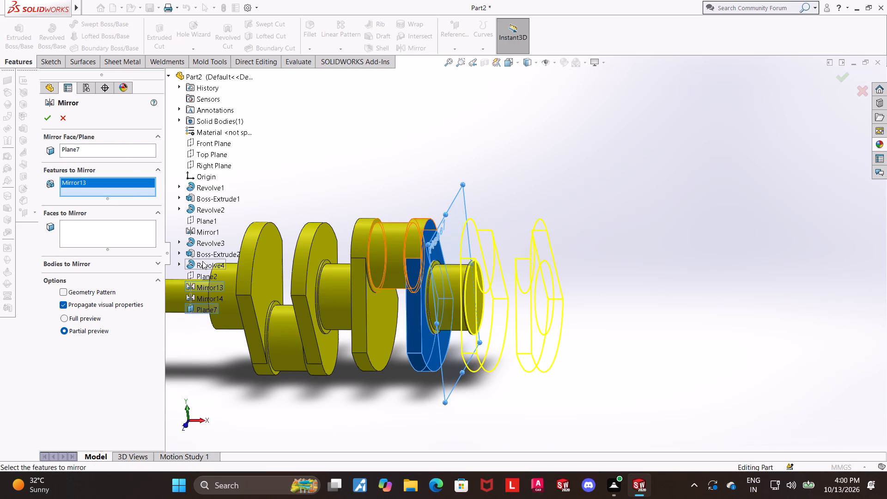
{"action": "left_click", "coordinate": [202, 261]}
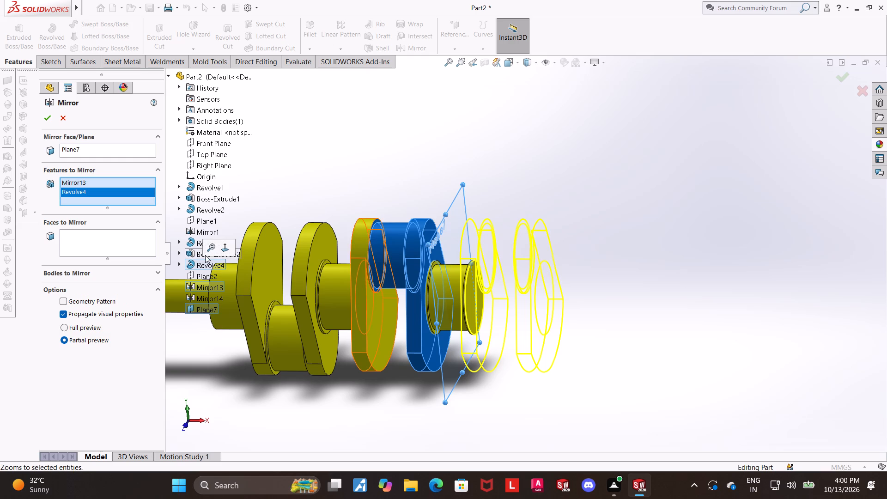
{"action": "left_click", "coordinate": [196, 253]}
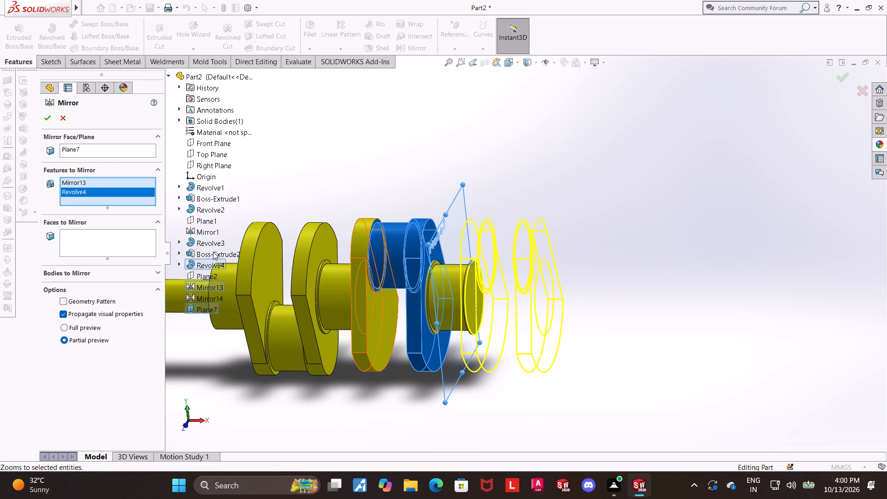
{"action": "double_click", "coordinate": [213, 252]}
{"action": "left_click", "coordinate": [50, 123]}
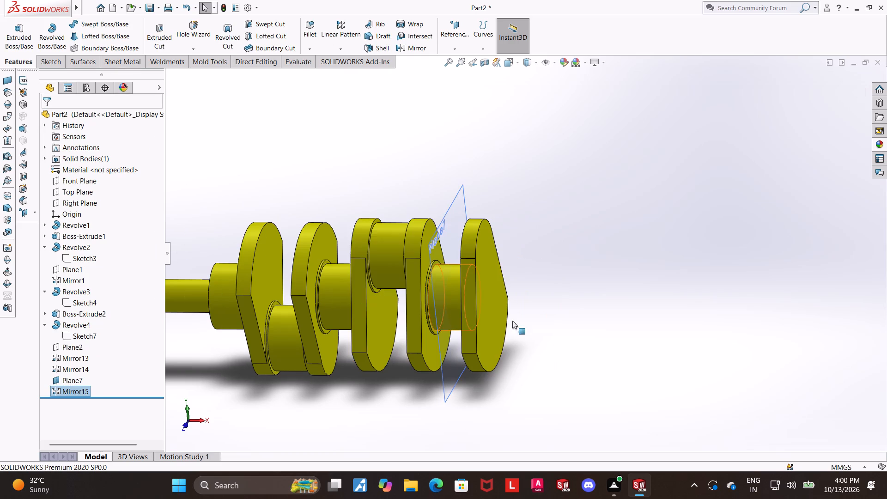
{"action": "left_click", "coordinate": [603, 324]}
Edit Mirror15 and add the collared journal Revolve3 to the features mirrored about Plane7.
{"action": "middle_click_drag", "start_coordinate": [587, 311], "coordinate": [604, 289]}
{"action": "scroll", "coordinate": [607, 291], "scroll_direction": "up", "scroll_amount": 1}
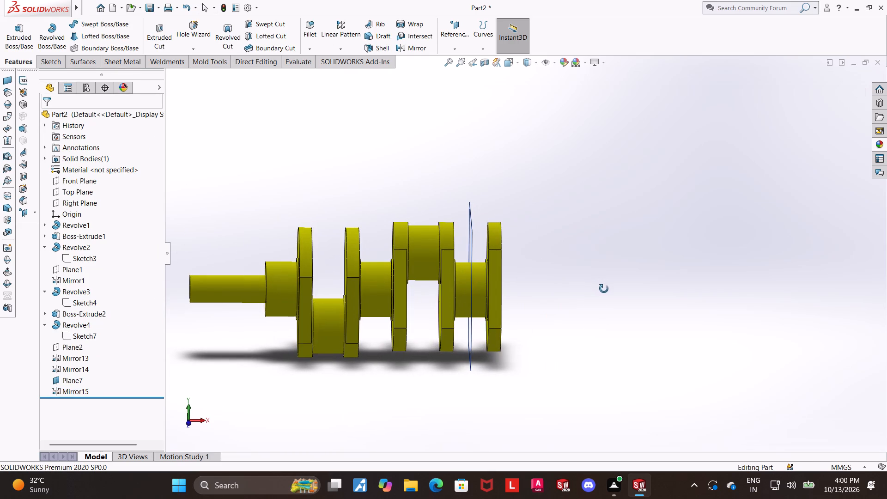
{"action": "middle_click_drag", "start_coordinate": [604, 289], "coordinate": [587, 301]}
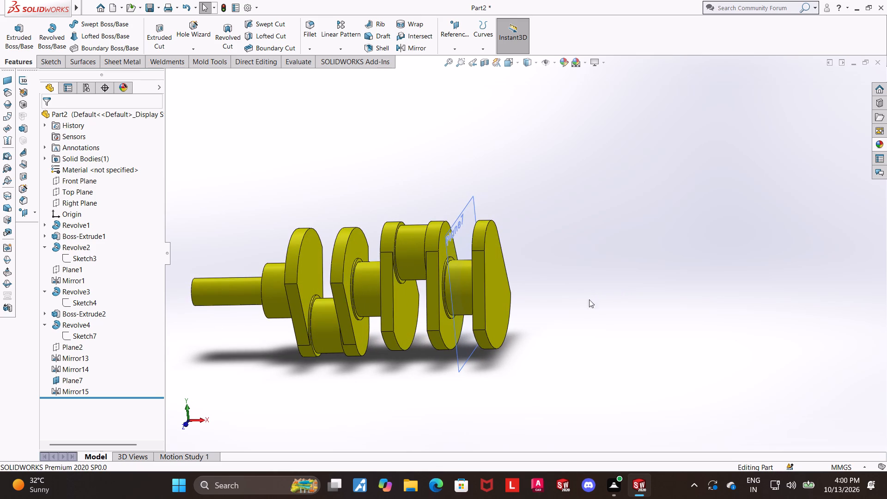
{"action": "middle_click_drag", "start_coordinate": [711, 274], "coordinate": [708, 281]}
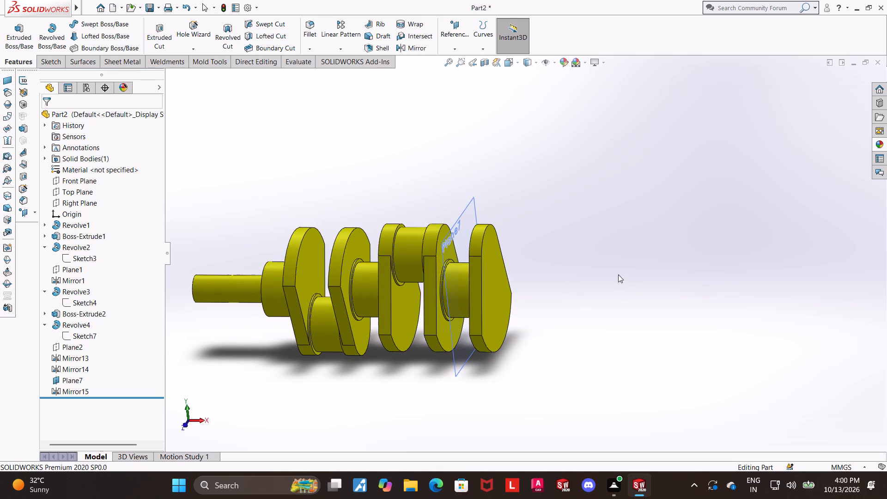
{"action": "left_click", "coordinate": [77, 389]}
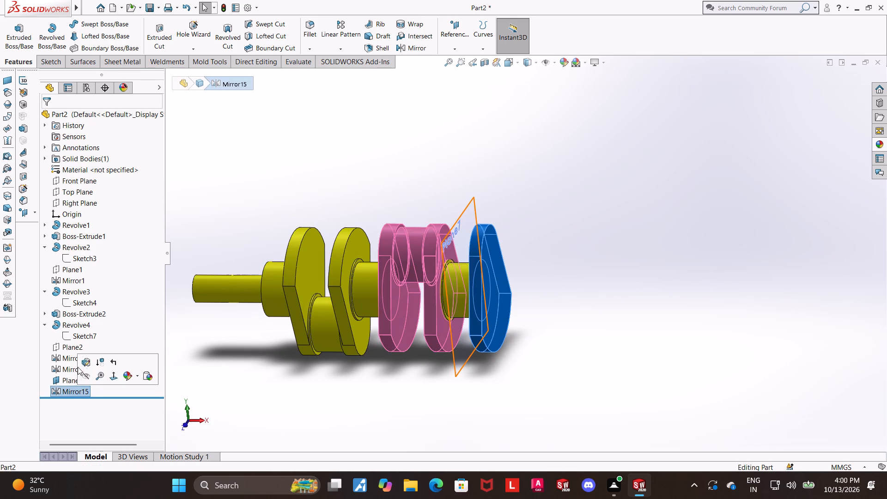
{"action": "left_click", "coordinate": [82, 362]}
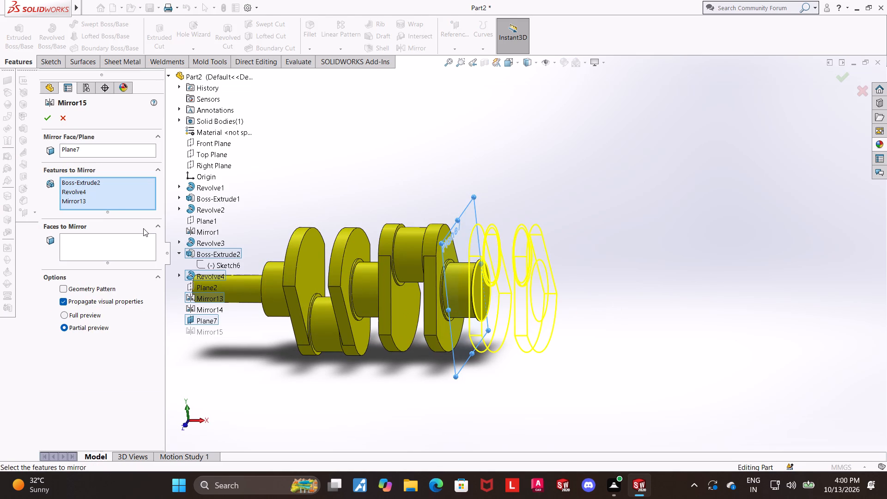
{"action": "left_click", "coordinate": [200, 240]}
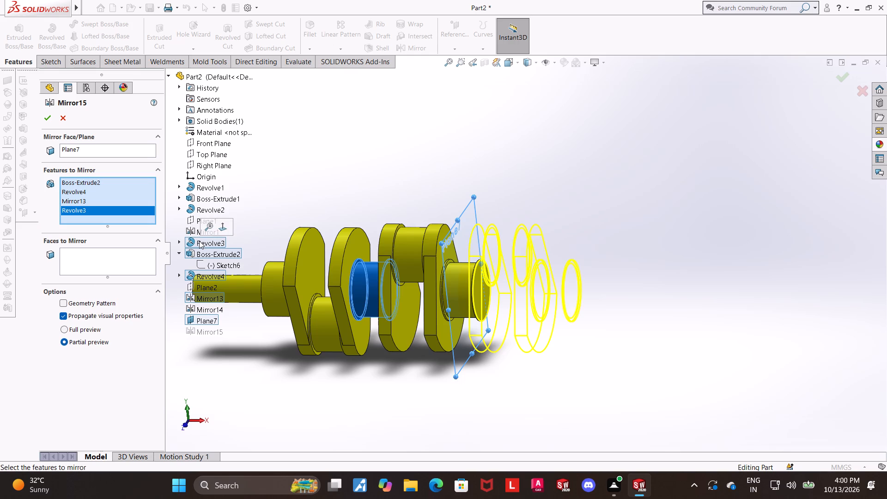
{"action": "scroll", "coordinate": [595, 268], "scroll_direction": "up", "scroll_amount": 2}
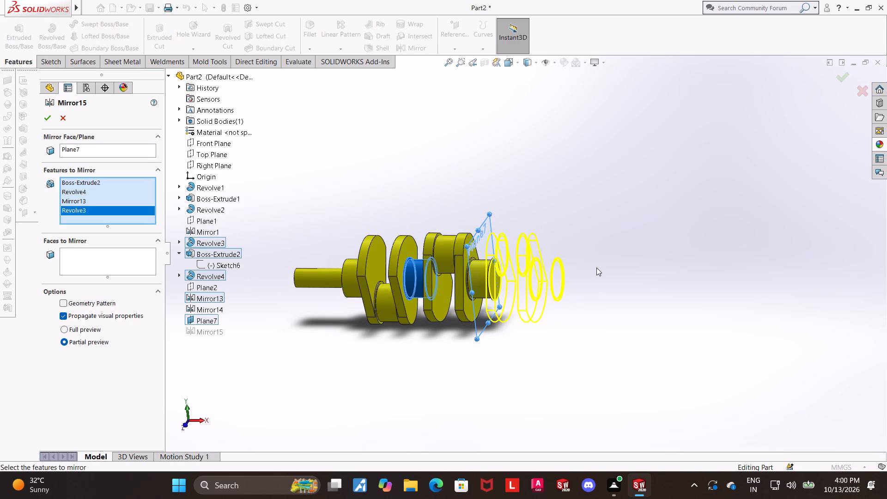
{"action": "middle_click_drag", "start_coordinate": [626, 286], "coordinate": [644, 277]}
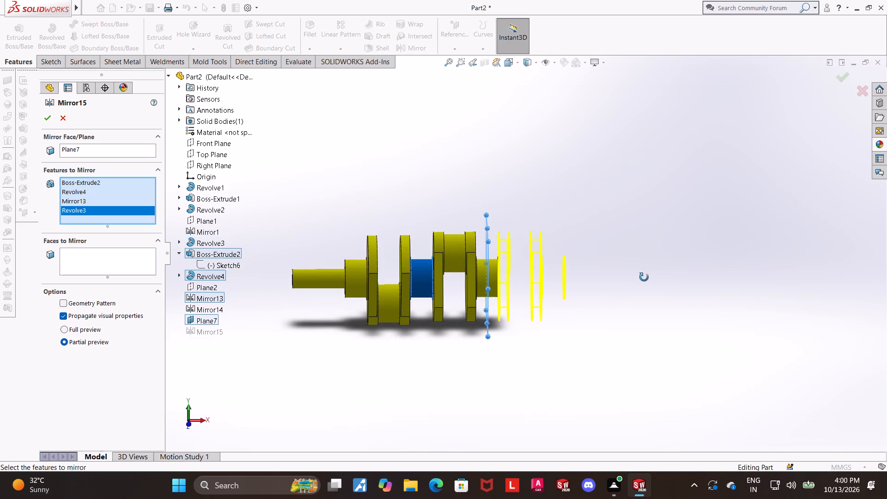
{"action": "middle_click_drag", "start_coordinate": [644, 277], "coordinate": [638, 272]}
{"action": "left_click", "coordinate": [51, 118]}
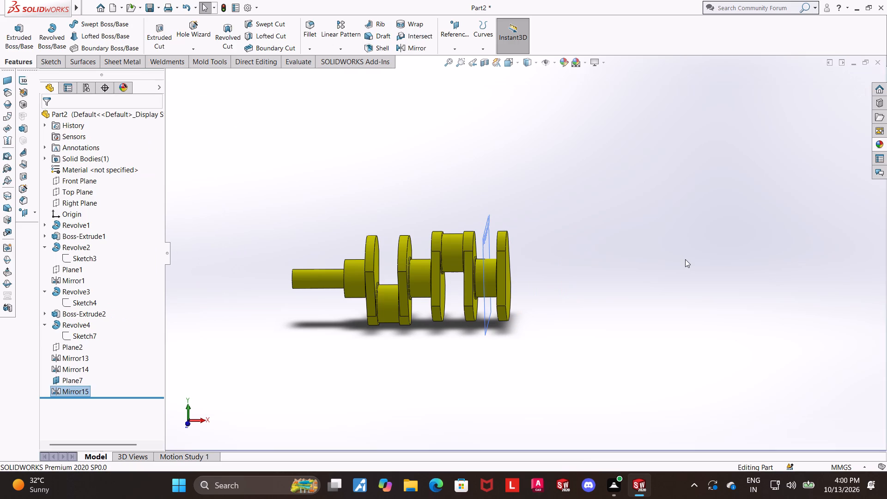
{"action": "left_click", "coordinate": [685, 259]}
Edit Mirror15 so that only the mirrored end flange Mirror13 is reflected about Plane7.
{"action": "middle_click_drag", "start_coordinate": [502, 298], "coordinate": [487, 313]}
{"action": "left_click", "coordinate": [73, 388]}
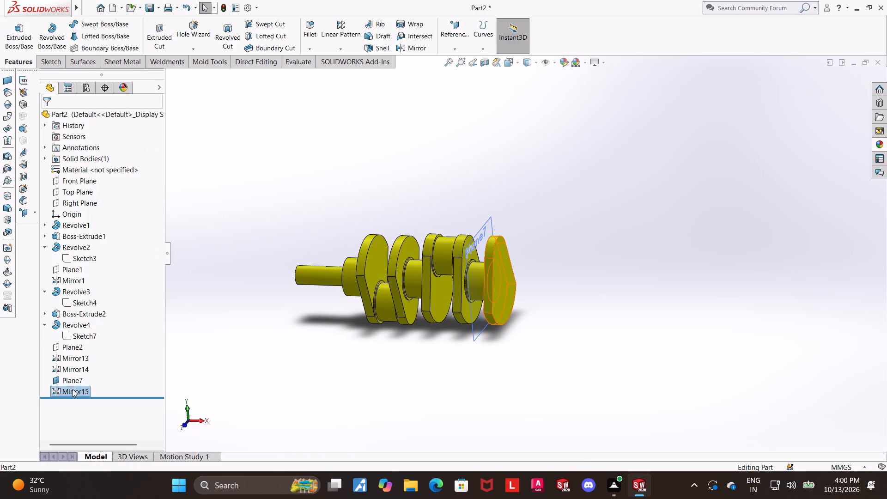
{"action": "left_click", "coordinate": [79, 357]}
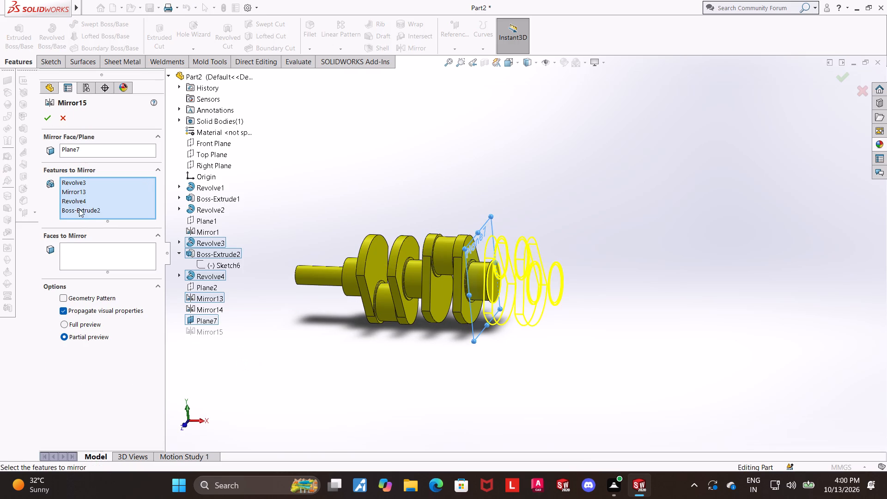
{"action": "right_click", "coordinate": [79, 209]}
{"action": "left_click", "coordinate": [92, 226]}
{"action": "right_click", "coordinate": [77, 201]}
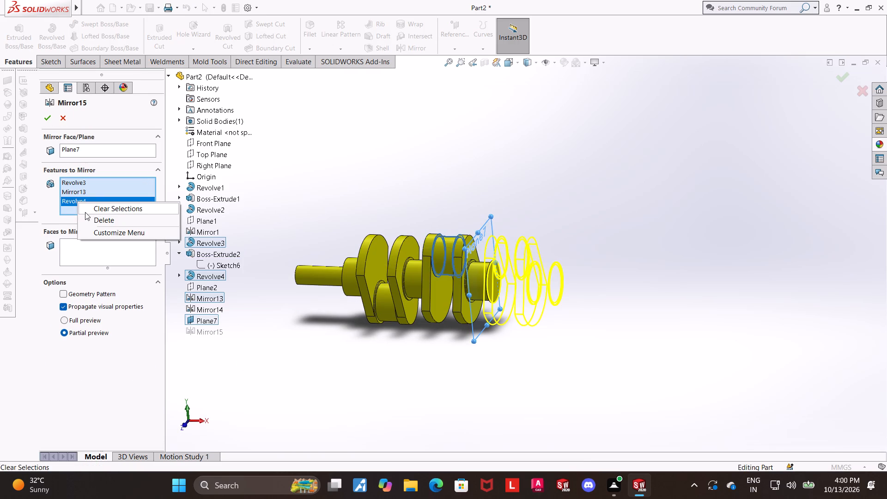
{"action": "left_click", "coordinate": [261, 159]}
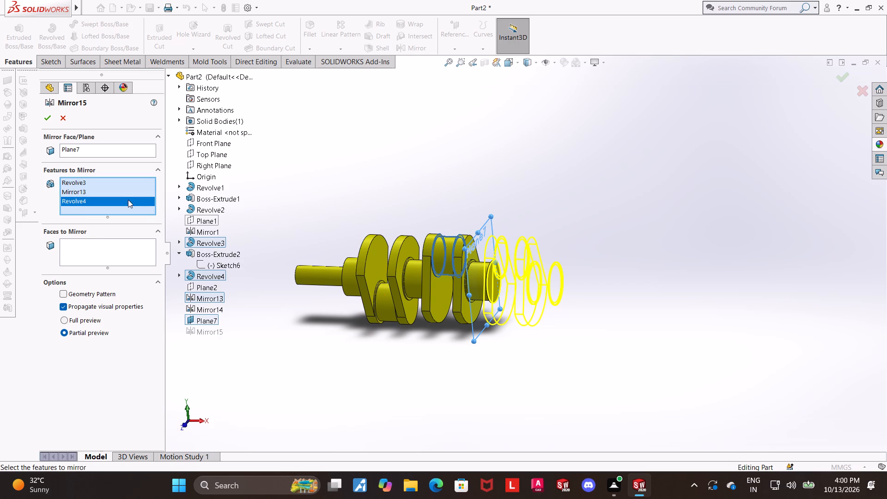
{"action": "scroll", "coordinate": [128, 200], "scroll_direction": "down", "scroll_amount": 2}
{"action": "scroll", "coordinate": [470, 224], "scroll_direction": "down", "scroll_amount": 2}
{"action": "middle_click_drag", "start_coordinate": [586, 253], "coordinate": [593, 219]}
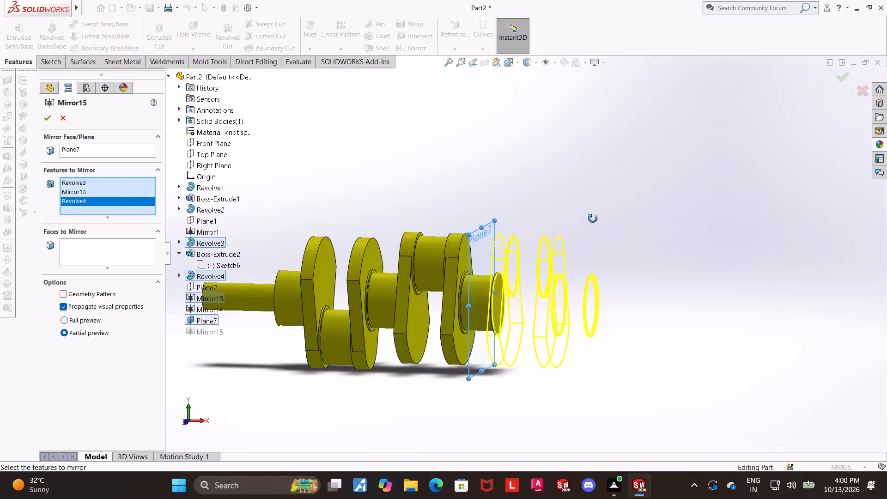
{"action": "middle_click_drag", "start_coordinate": [593, 219], "coordinate": [603, 242]}
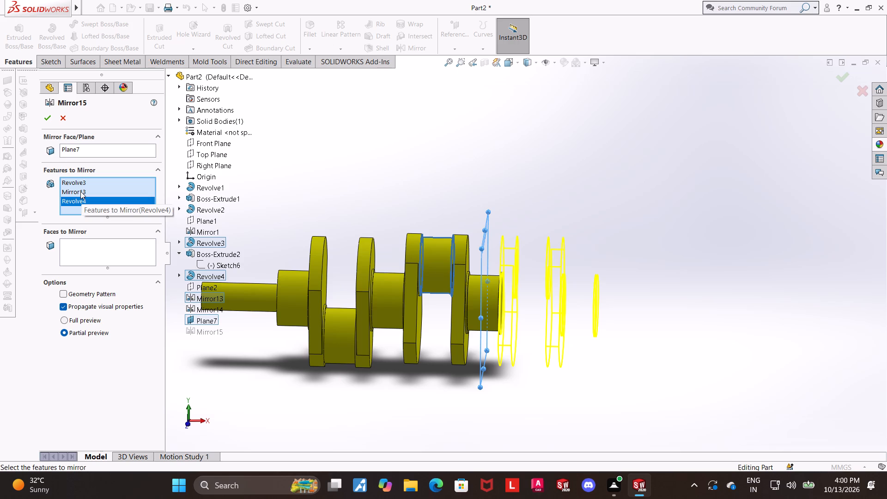
{"action": "right_click", "coordinate": [82, 192]}
{"action": "left_click", "coordinate": [108, 201]}
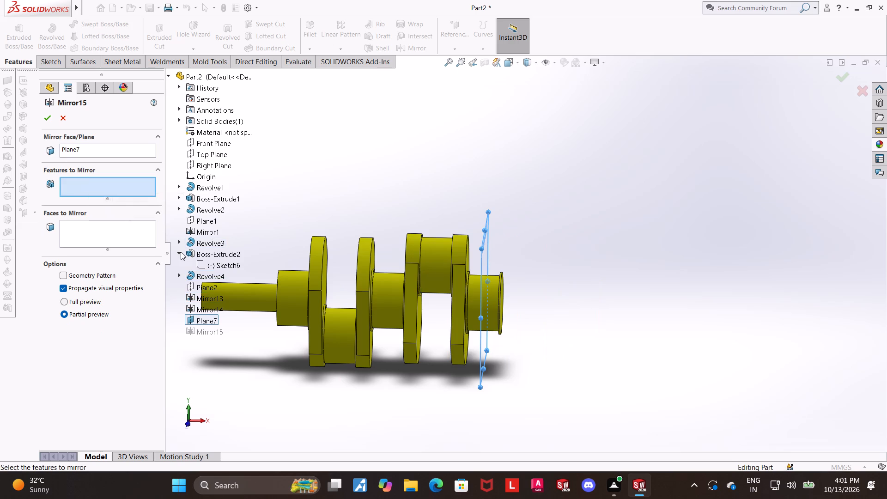
{"action": "left_click", "coordinate": [202, 297]}
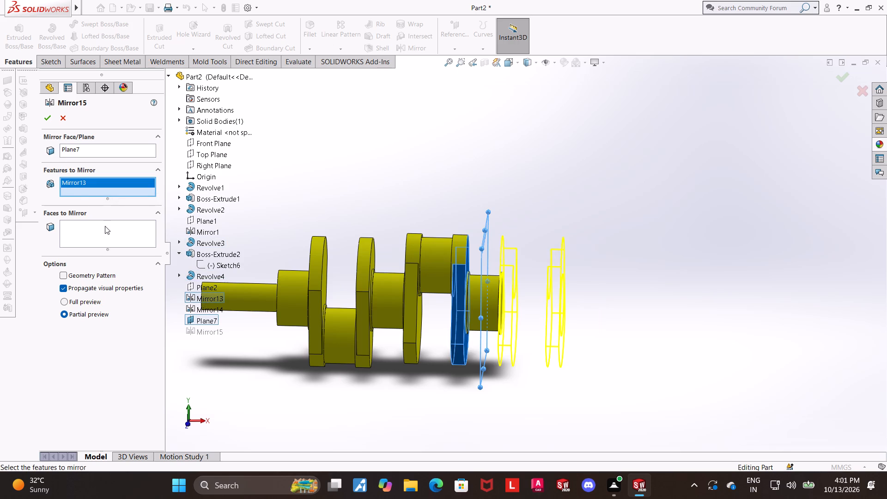
{"action": "left_click", "coordinate": [49, 120]}
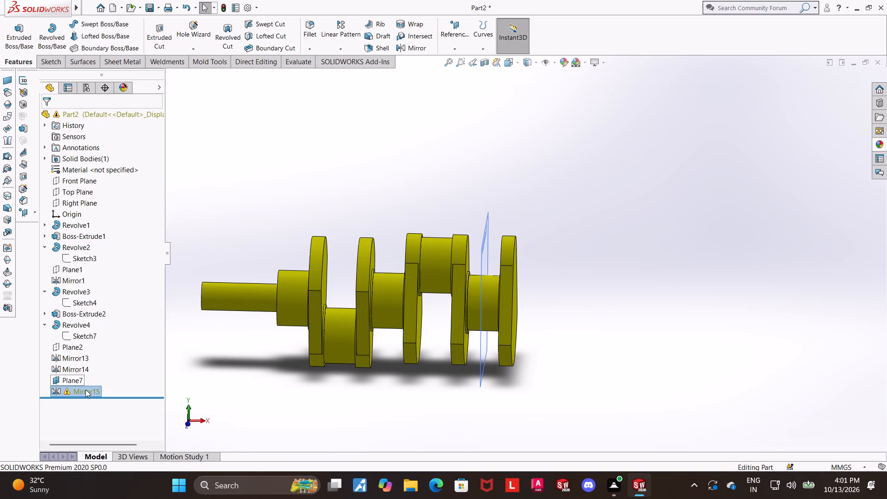
Edit Mirror15 and add the pin Revolve4 to the features mirrored about Plane7.
{"action": "middle_click_drag", "start_coordinate": [681, 287], "coordinate": [661, 286]}
{"action": "left_click", "coordinate": [93, 390]}
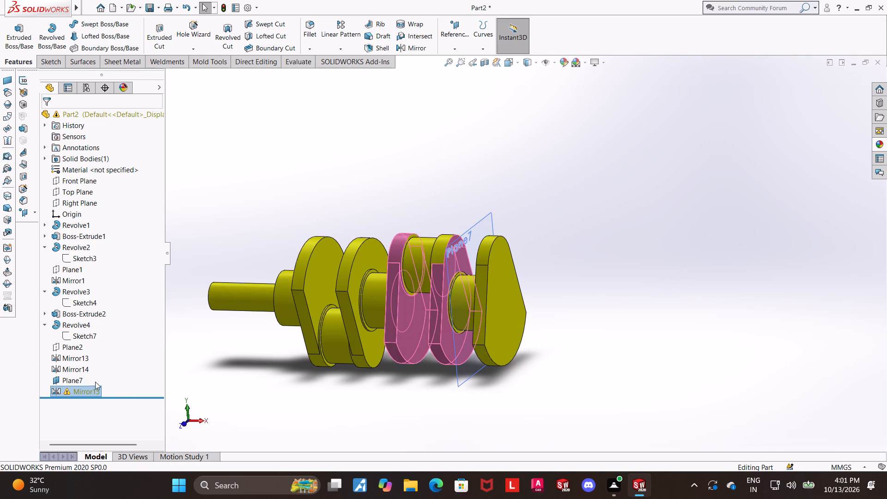
{"action": "left_click", "coordinate": [459, 433]}
{"action": "left_click", "coordinate": [86, 390]}
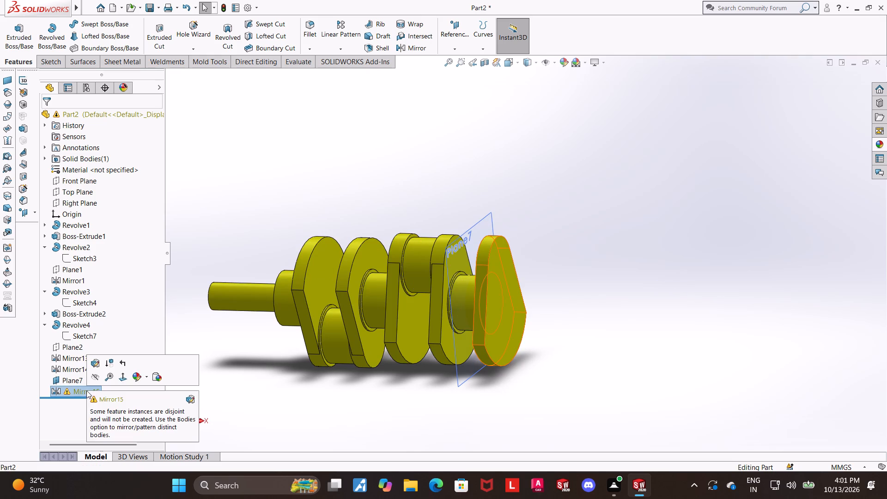
{"action": "left_click", "coordinate": [92, 361]}
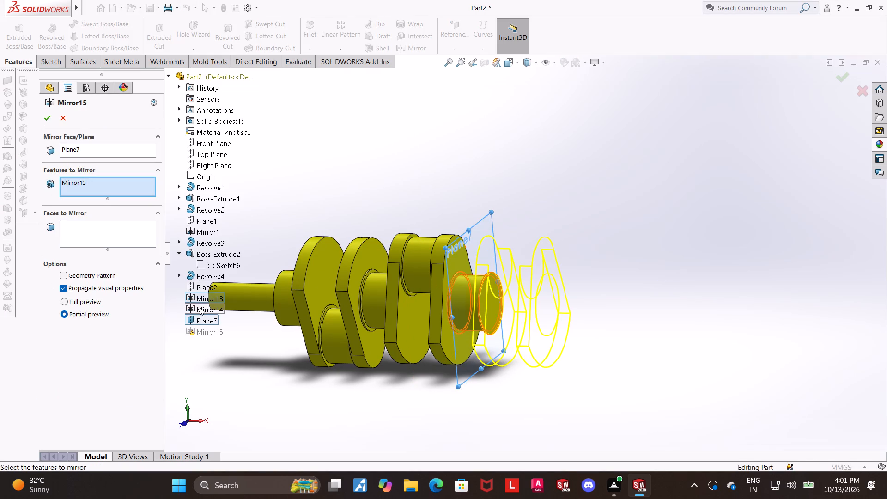
{"action": "left_click", "coordinate": [200, 307]}
{"action": "middle_click_drag", "start_coordinate": [689, 272], "coordinate": [709, 251]}
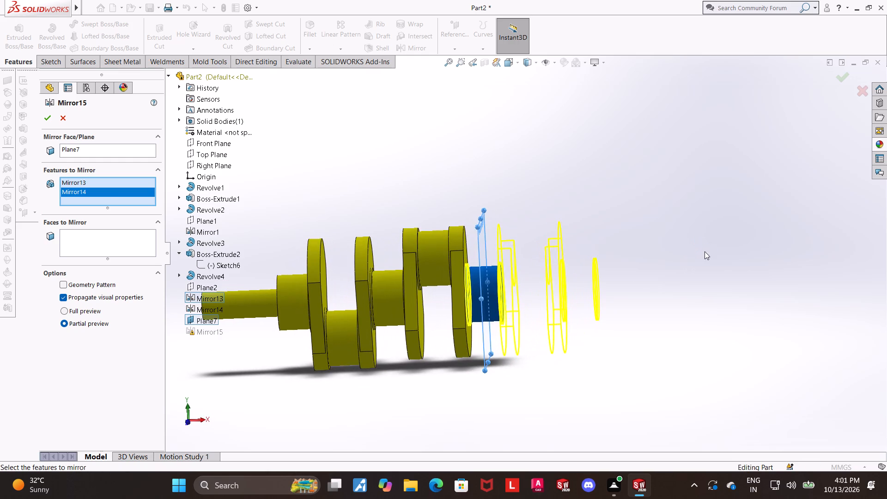
{"action": "right_click", "coordinate": [107, 194]}
{"action": "left_click", "coordinate": [119, 215]}
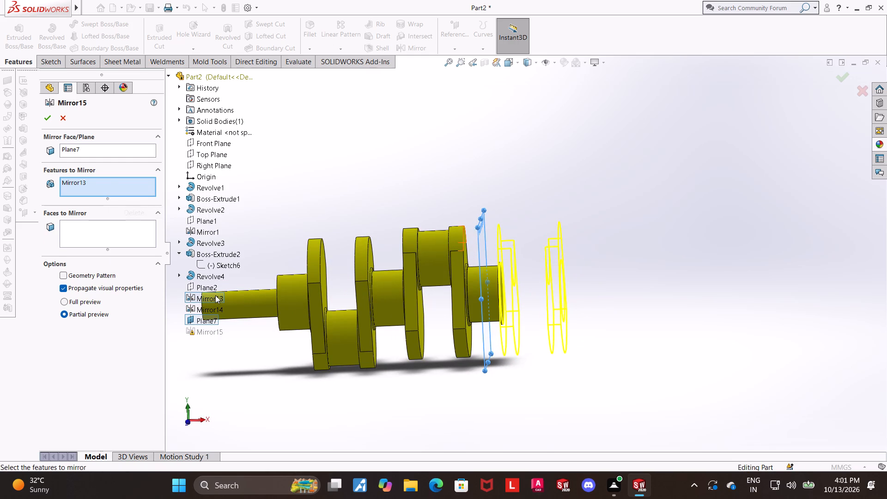
{"action": "scroll", "coordinate": [565, 313], "scroll_direction": "up", "scroll_amount": 1}
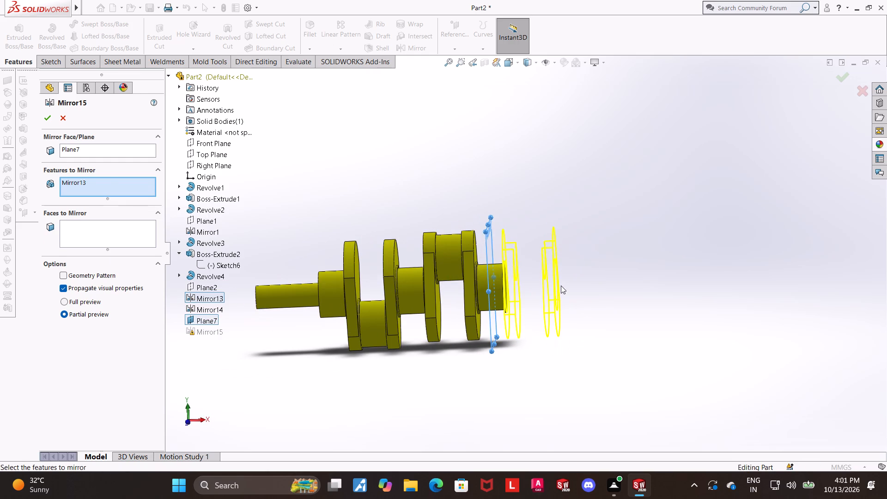
{"action": "scroll", "coordinate": [561, 286], "scroll_direction": "up", "scroll_amount": 2}
{"action": "scroll", "coordinate": [543, 266], "scroll_direction": "down", "scroll_amount": 1}
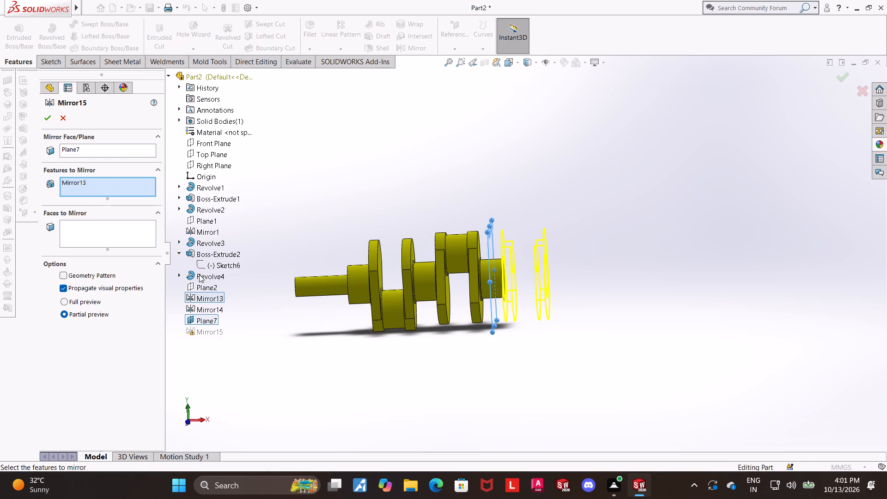
{"action": "left_click", "coordinate": [202, 273]}
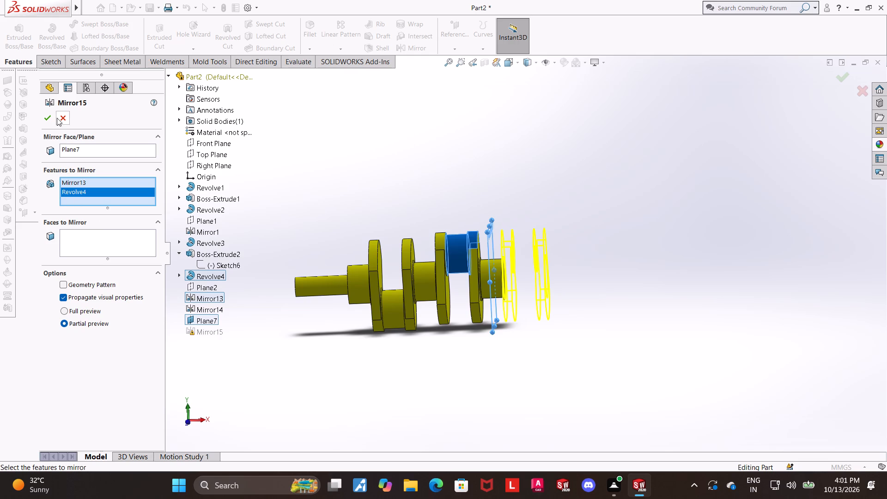
{"action": "left_click", "coordinate": [52, 115]}
Edit Mirror15 and add the third flange Boss-Extrude2 to the features mirrored about Plane7.
{"action": "middle_click_drag", "start_coordinate": [601, 244], "coordinate": [598, 255]}
{"action": "scroll", "coordinate": [595, 255], "scroll_direction": "up", "scroll_amount": 1}
{"action": "left_click", "coordinate": [77, 387]}
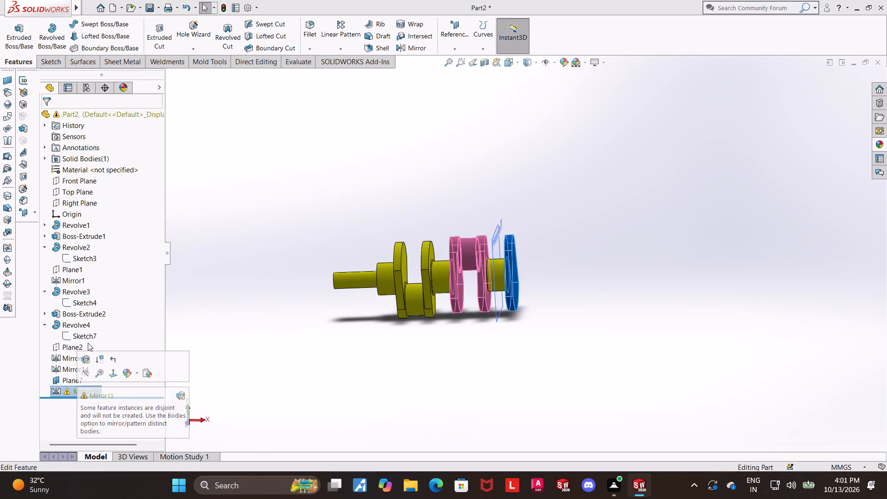
{"action": "left_click", "coordinate": [217, 365]}
{"action": "left_click", "coordinate": [91, 390]}
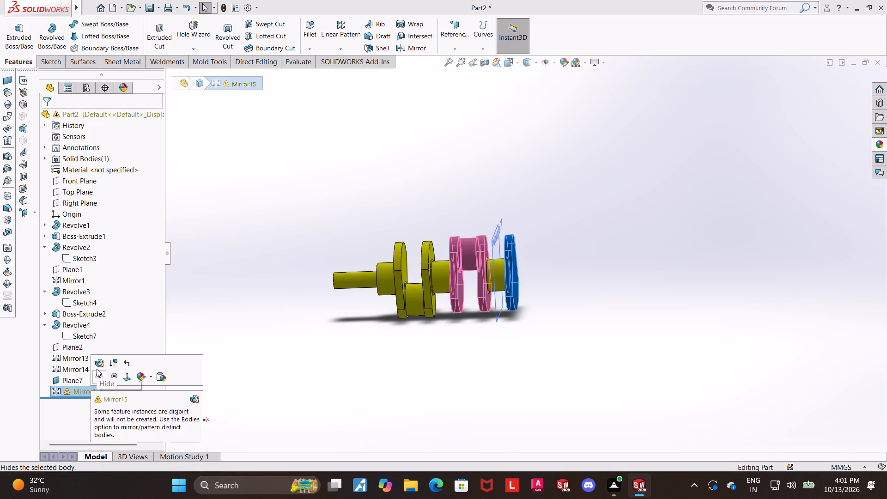
{"action": "left_click", "coordinate": [97, 359]}
{"action": "middle_click_drag", "start_coordinate": [595, 270], "coordinate": [589, 280]}
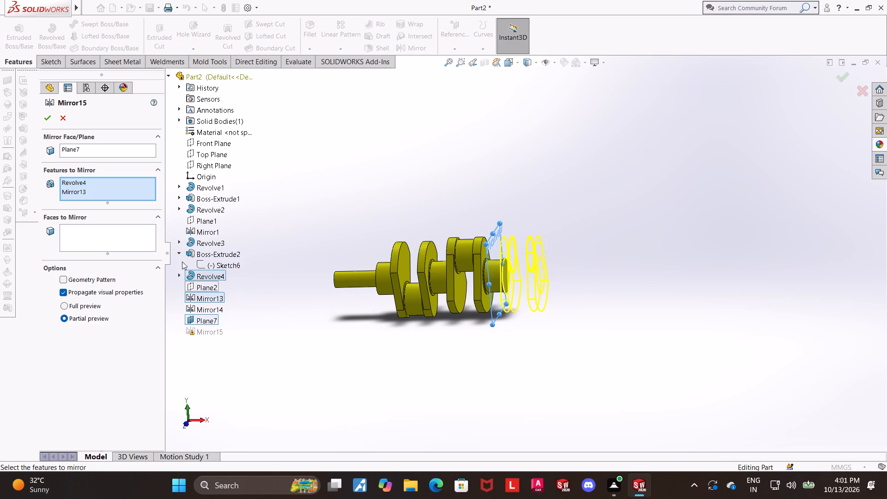
{"action": "left_click", "coordinate": [198, 257]}
{"action": "left_click", "coordinate": [49, 120]}
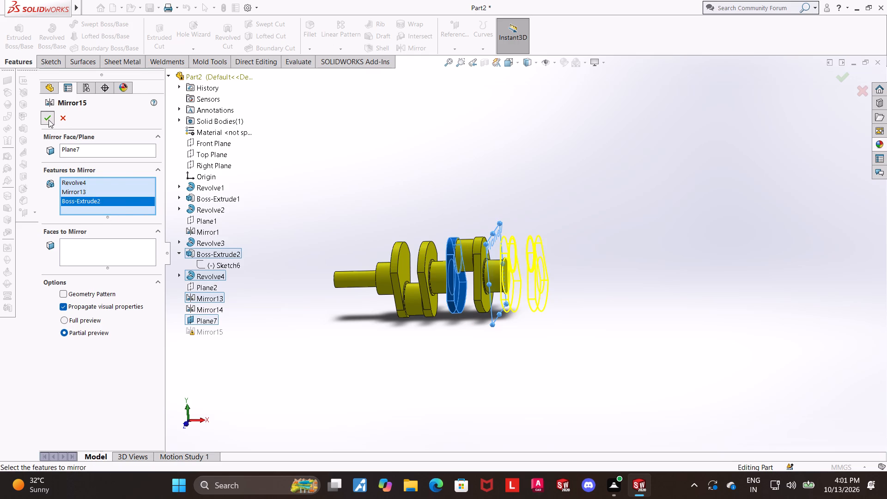
{"action": "left_click", "coordinate": [541, 264]}
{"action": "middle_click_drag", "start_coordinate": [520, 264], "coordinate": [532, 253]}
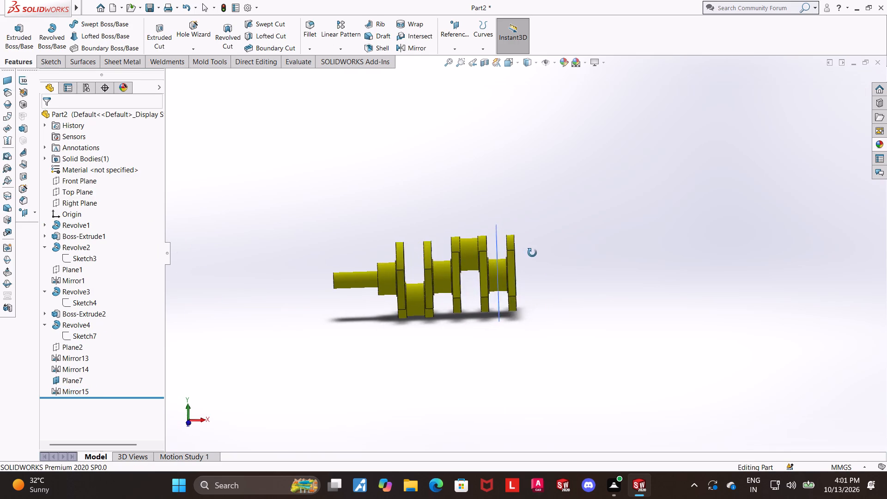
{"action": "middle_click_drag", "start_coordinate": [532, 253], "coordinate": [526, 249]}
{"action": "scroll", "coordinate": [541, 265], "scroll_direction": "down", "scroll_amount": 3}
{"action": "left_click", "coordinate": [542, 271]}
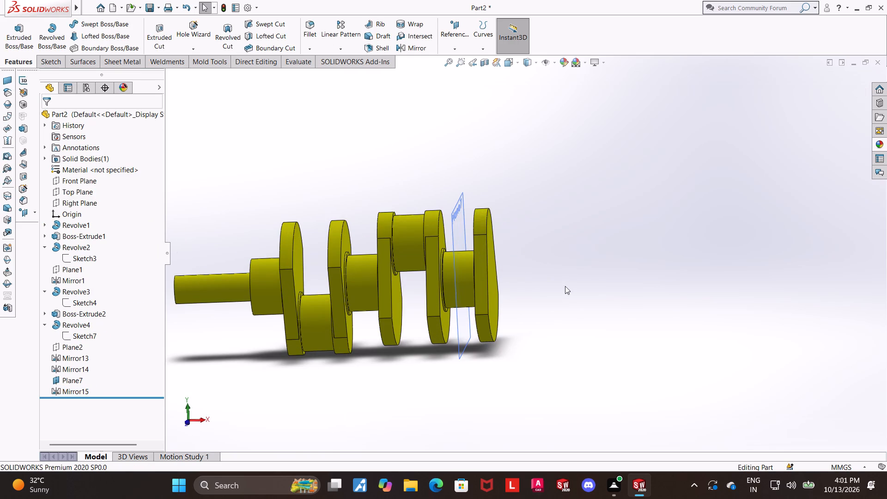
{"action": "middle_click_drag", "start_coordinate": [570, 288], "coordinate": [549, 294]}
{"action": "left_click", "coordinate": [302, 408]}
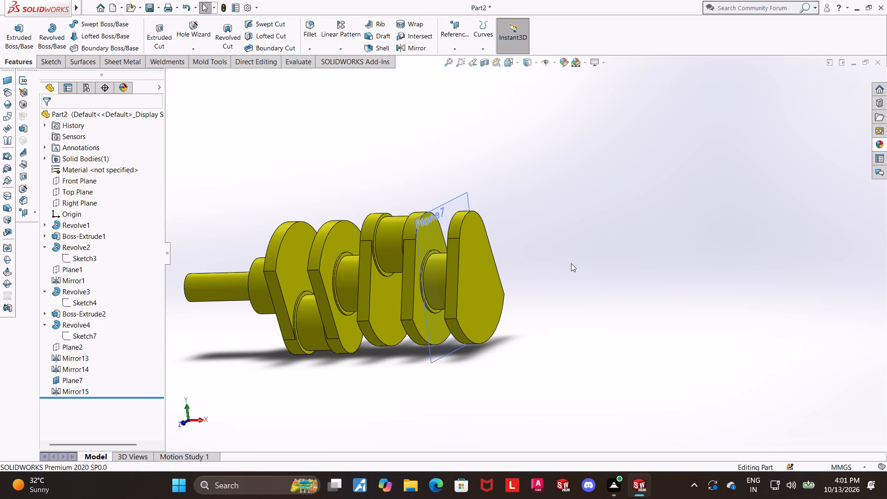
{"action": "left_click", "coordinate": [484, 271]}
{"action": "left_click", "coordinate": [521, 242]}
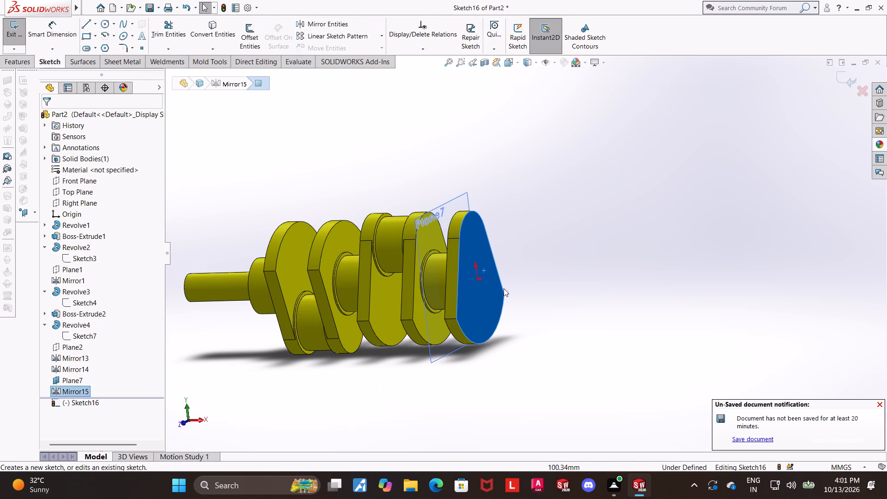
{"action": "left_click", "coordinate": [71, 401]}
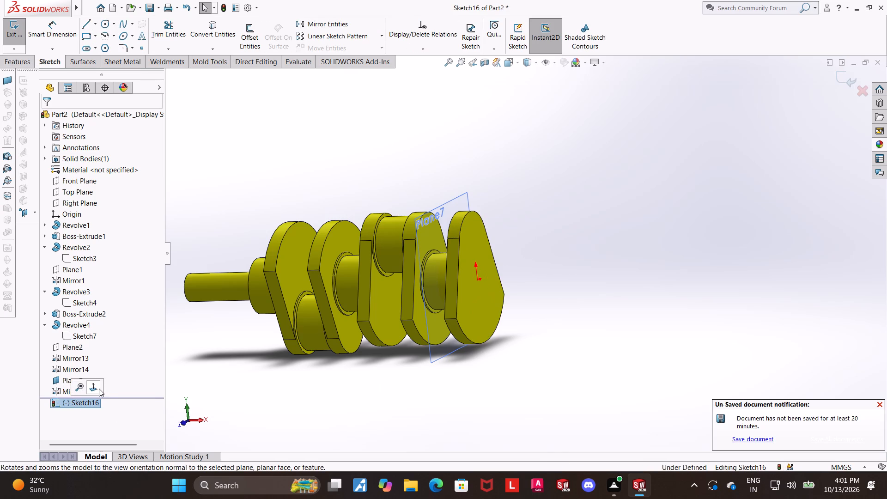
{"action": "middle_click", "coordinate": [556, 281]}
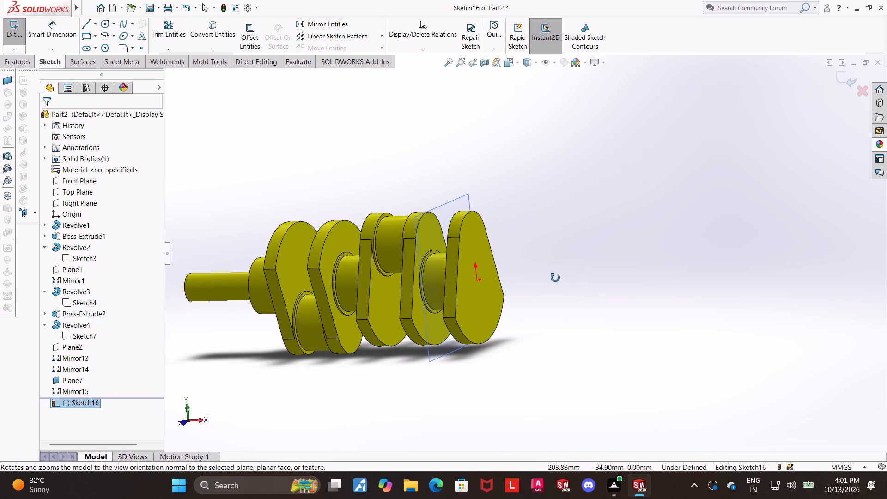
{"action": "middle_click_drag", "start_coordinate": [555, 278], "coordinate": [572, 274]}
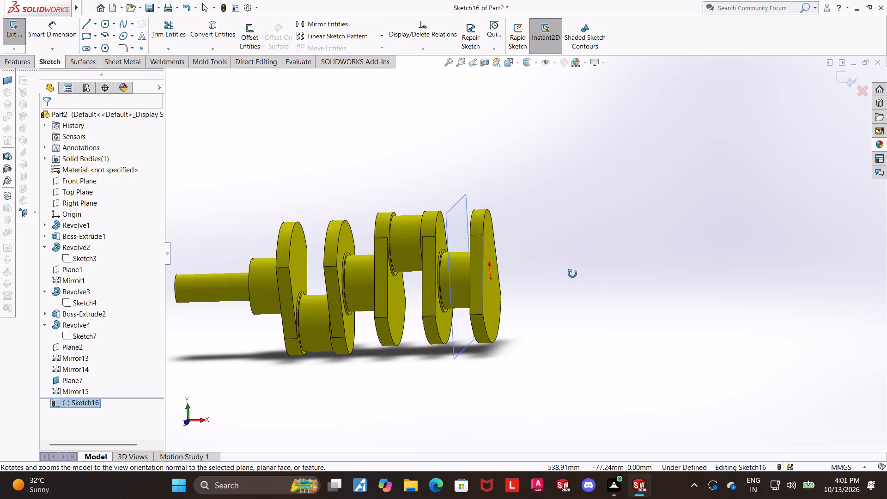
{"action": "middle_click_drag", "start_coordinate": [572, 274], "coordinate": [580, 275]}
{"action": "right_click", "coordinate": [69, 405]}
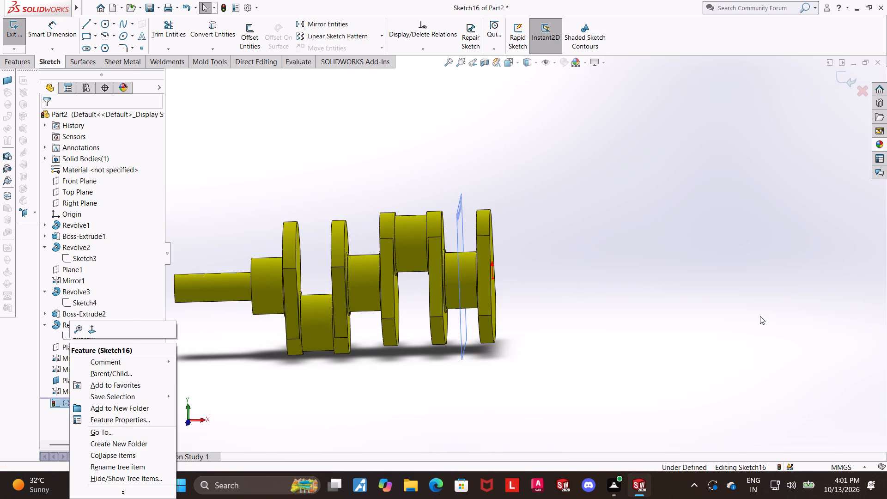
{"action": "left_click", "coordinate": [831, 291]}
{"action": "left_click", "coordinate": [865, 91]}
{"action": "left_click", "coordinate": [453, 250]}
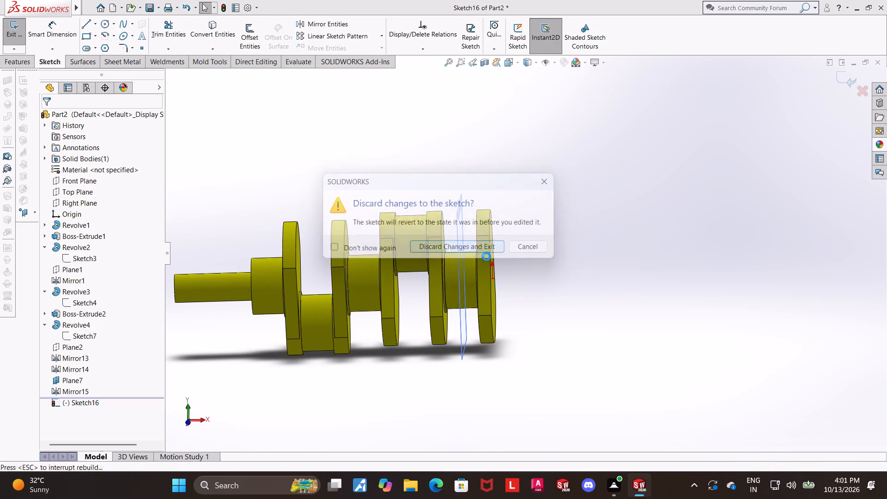
Mirror the pin Revolve4 about Plane7 so it extends beyond the end flange.
{"action": "middle_click_drag", "start_coordinate": [564, 256], "coordinate": [570, 262]}
{"action": "scroll", "coordinate": [555, 248], "scroll_direction": "down", "scroll_amount": 2}
{"action": "middle_click_drag", "start_coordinate": [543, 254], "coordinate": [535, 269]}
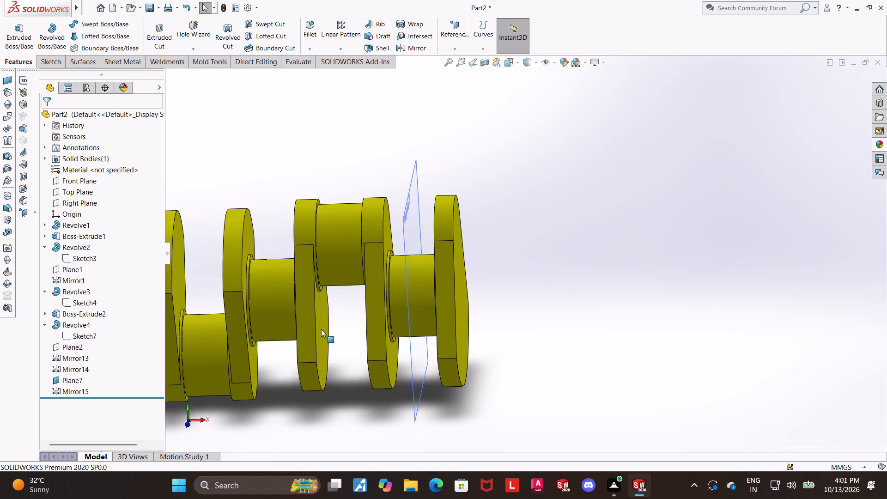
{"action": "middle_click_drag", "start_coordinate": [358, 321], "coordinate": [365, 307]}
{"action": "scroll", "coordinate": [365, 307], "scroll_direction": "up", "scroll_amount": 2}
{"action": "scroll", "coordinate": [439, 187], "scroll_direction": "down", "scroll_amount": 1}
{"action": "left_click", "coordinate": [415, 53]}
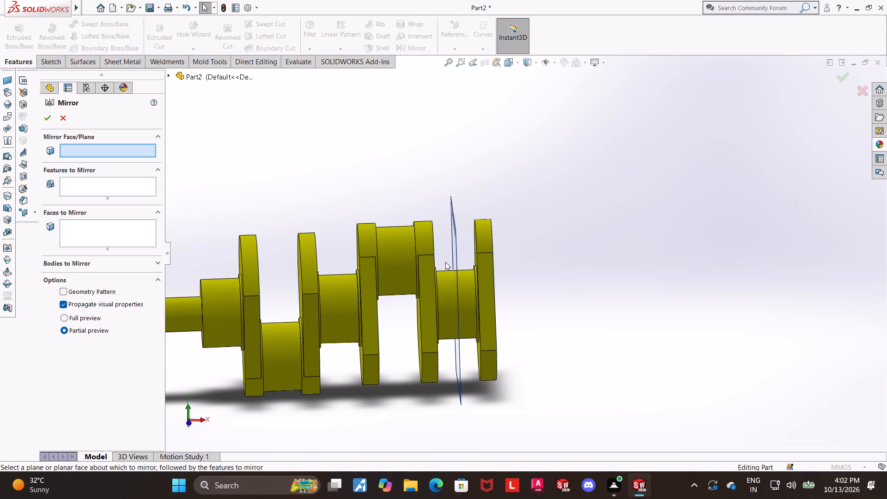
{"action": "middle_click_drag", "start_coordinate": [456, 263], "coordinate": [470, 267]}
{"action": "left_click", "coordinate": [466, 256]}
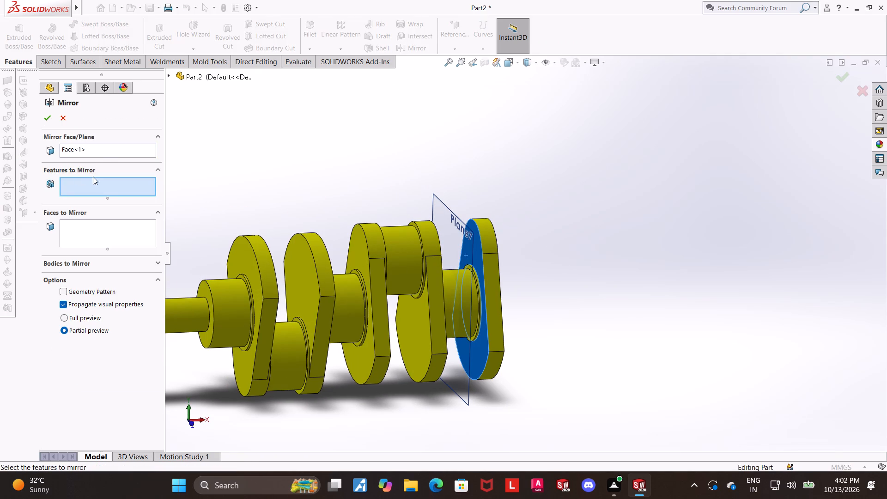
{"action": "right_click", "coordinate": [97, 152]}
{"action": "left_click", "coordinate": [104, 173]}
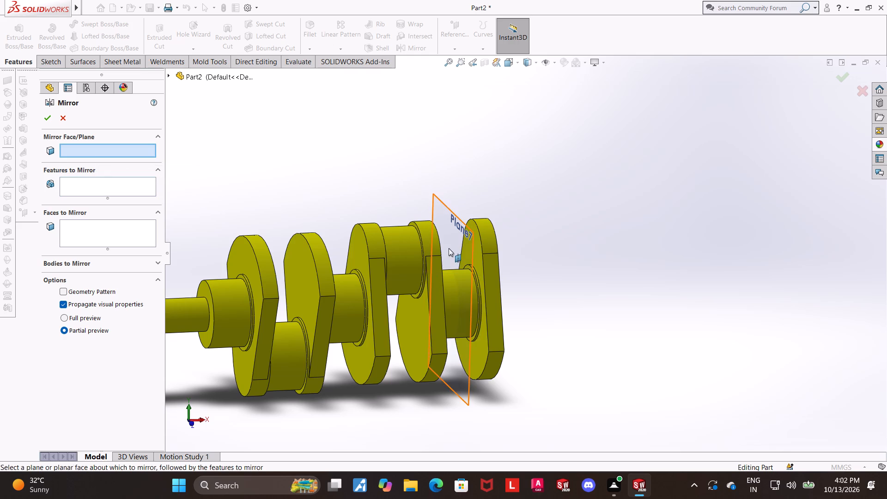
{"action": "left_click", "coordinate": [449, 248]}
{"action": "middle_click_drag", "start_coordinate": [610, 279], "coordinate": [597, 274]}
{"action": "middle_click_drag", "start_coordinate": [311, 240], "coordinate": [273, 218]}
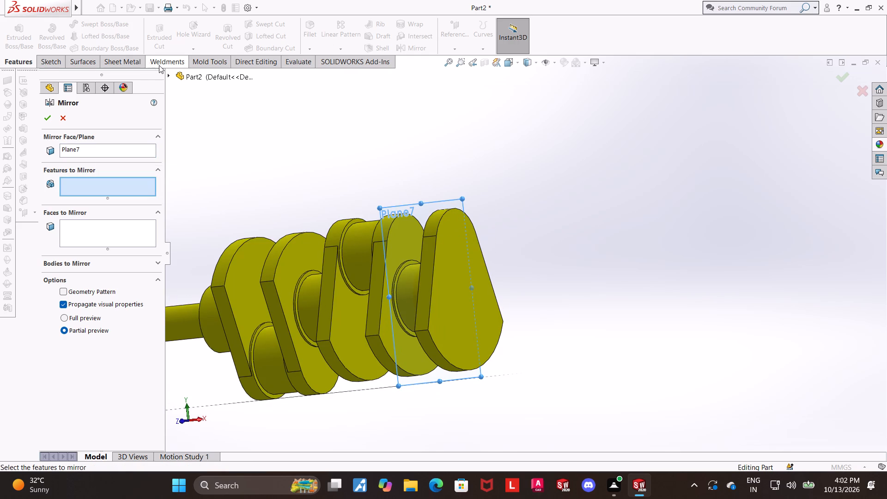
{"action": "left_click", "coordinate": [168, 76]}
{"action": "middle_click_drag", "start_coordinate": [276, 175], "coordinate": [296, 195]}
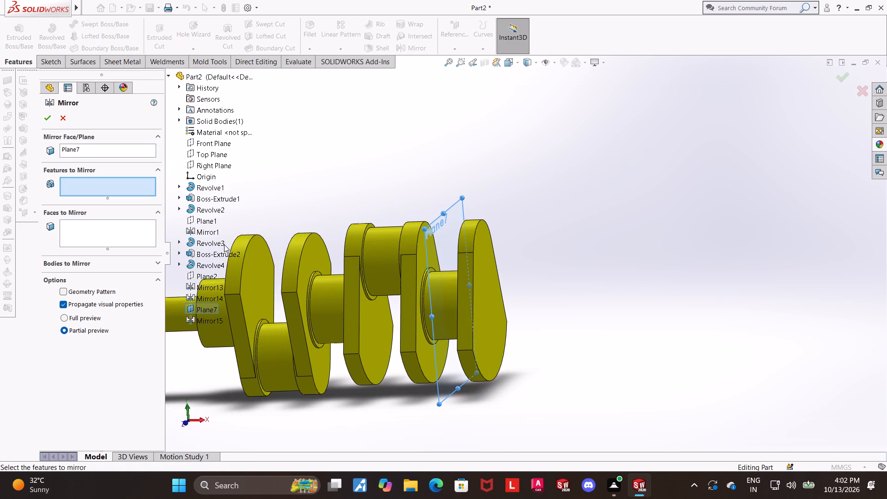
{"action": "left_click", "coordinate": [210, 266]}
{"action": "left_click", "coordinate": [50, 116]}
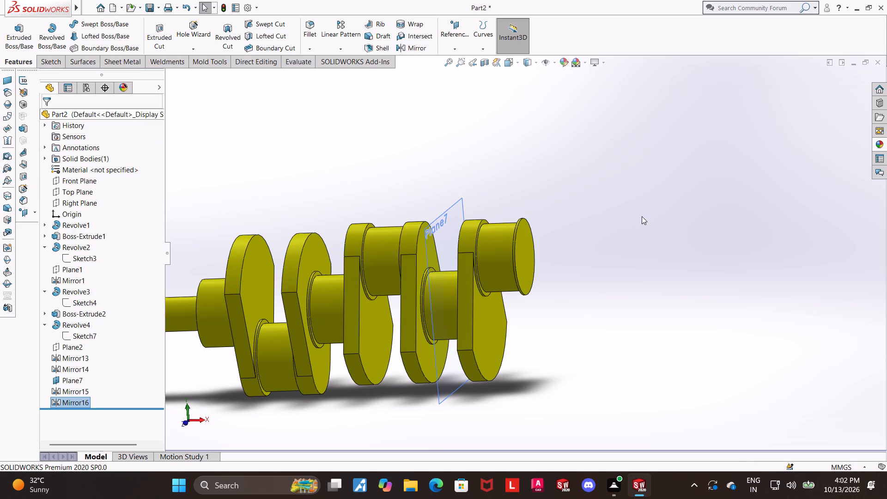
{"action": "left_click", "coordinate": [650, 219]}
Edit Mirror16 and add the third flange Boss-Extrude2 to the features mirrored about Plane7.
{"action": "middle_click_drag", "start_coordinate": [630, 225], "coordinate": [635, 236]}
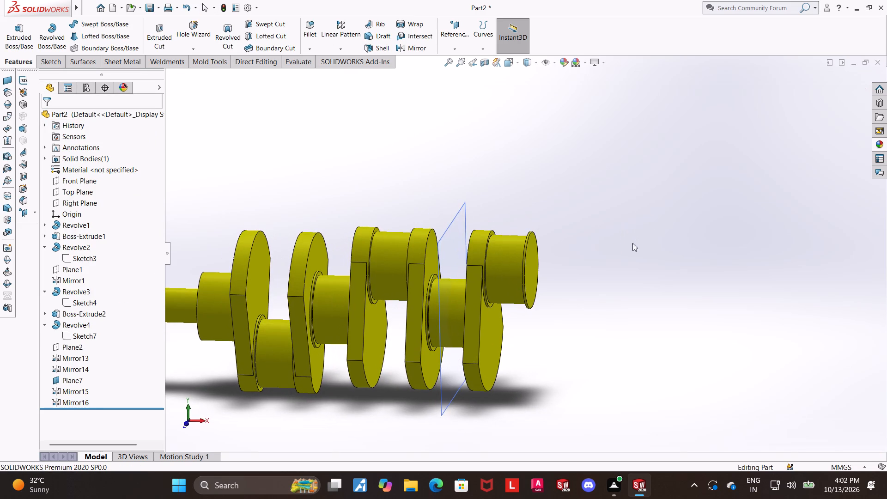
{"action": "middle_click_drag", "start_coordinate": [627, 248], "coordinate": [627, 237]}
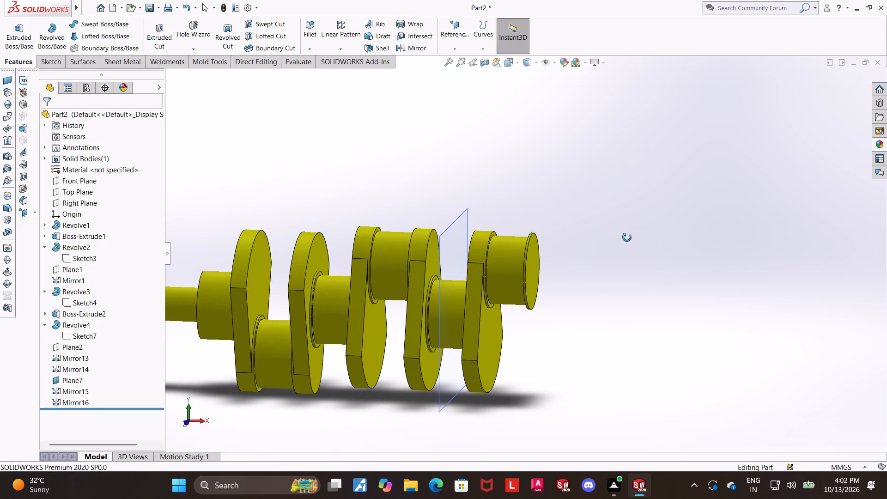
{"action": "middle_click_drag", "start_coordinate": [627, 237], "coordinate": [632, 239]}
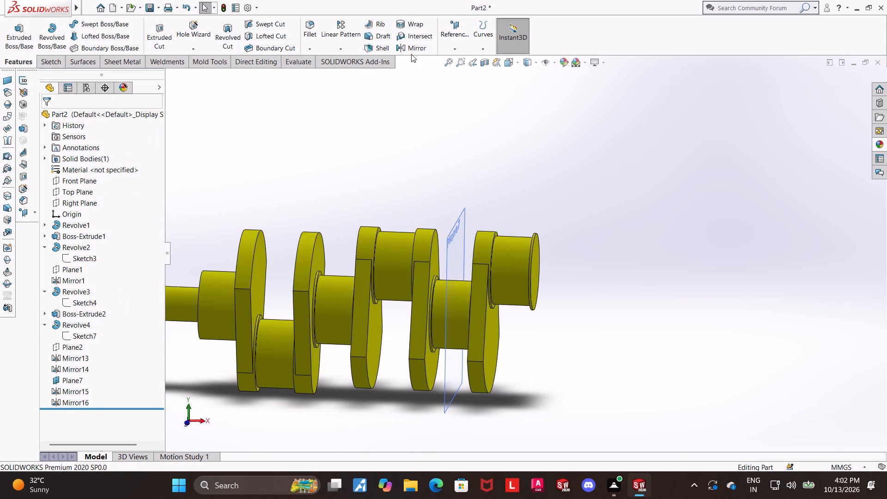
{"action": "left_click", "coordinate": [84, 404]}
{"action": "left_click", "coordinate": [96, 375]}
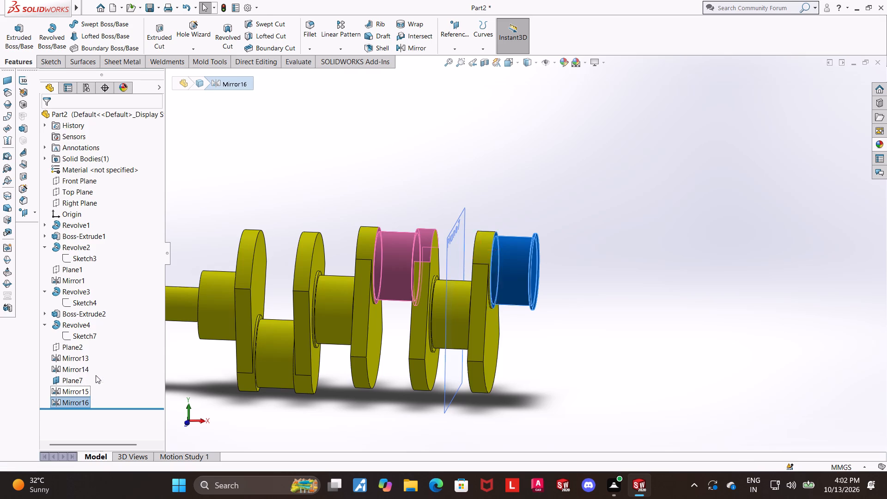
{"action": "left_click", "coordinate": [204, 252]}
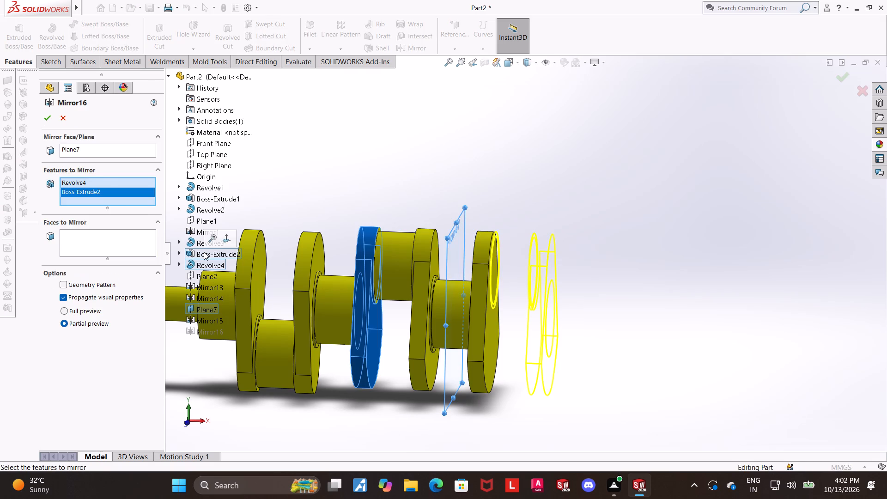
{"action": "left_click", "coordinate": [52, 115]}
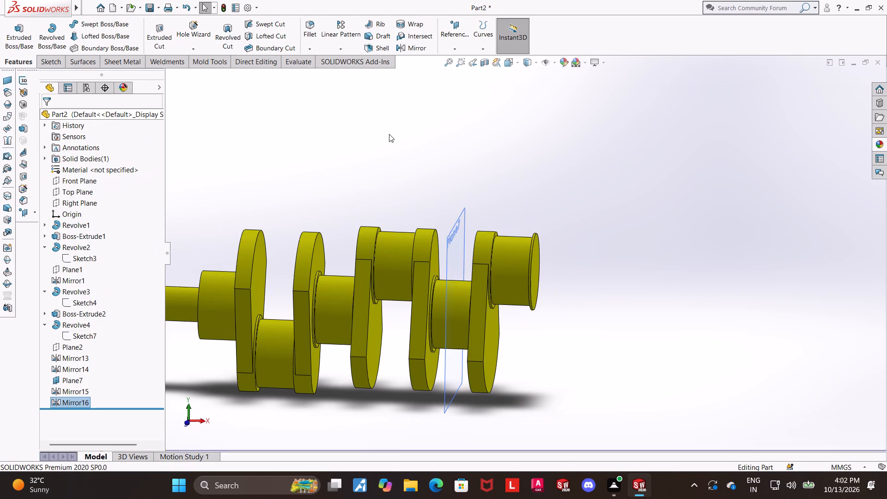
{"action": "left_click", "coordinate": [389, 134]}
Mirror the third flange Boss-Extrude2 about Plane7 as a separate mirror feature.
{"action": "scroll", "coordinate": [389, 139], "scroll_direction": "up", "scroll_amount": 1}
{"action": "middle_click_drag", "start_coordinate": [389, 140], "coordinate": [384, 144]}
{"action": "left_click", "coordinate": [411, 49]}
{"action": "middle_click_drag", "start_coordinate": [397, 143], "coordinate": [391, 145]}
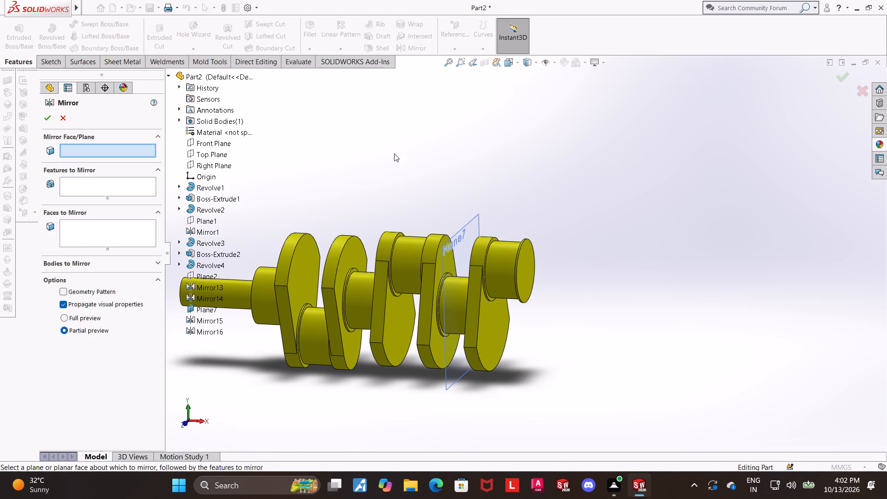
{"action": "left_click", "coordinate": [457, 261]}
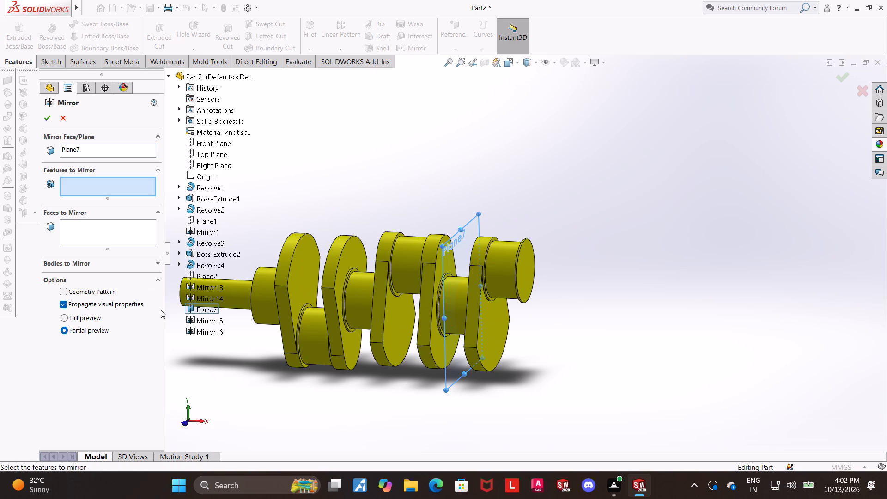
{"action": "left_click", "coordinate": [200, 256]}
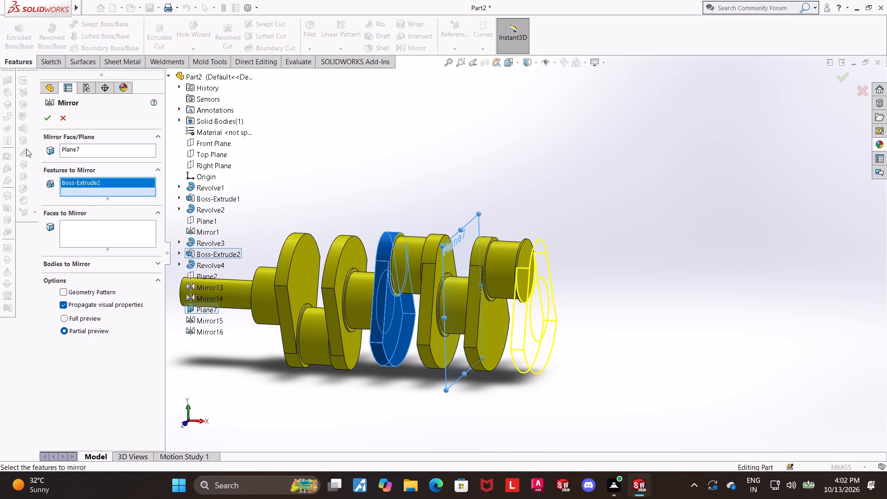
{"action": "left_click", "coordinate": [46, 118]}
{"action": "left_click", "coordinate": [581, 200]}
Hide the reference plane Plane7.
{"action": "middle_click_drag", "start_coordinate": [611, 285], "coordinate": [627, 270]}
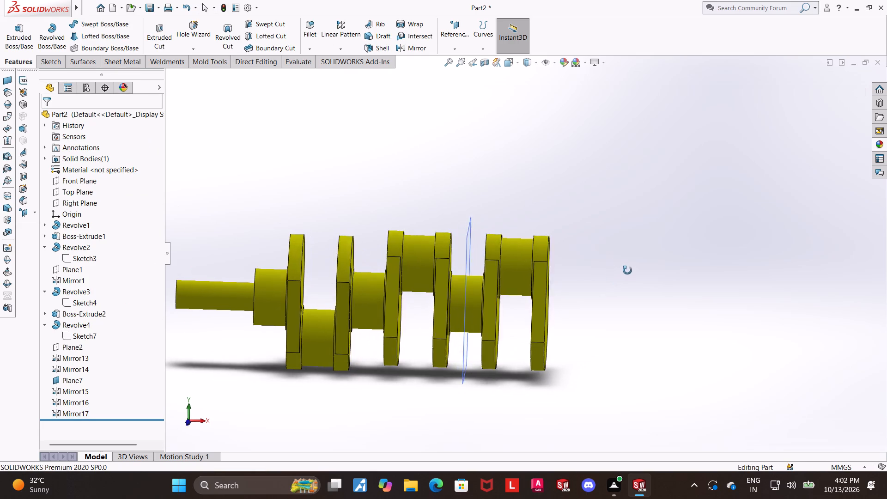
{"action": "middle_click_drag", "start_coordinate": [627, 270], "coordinate": [630, 266]}
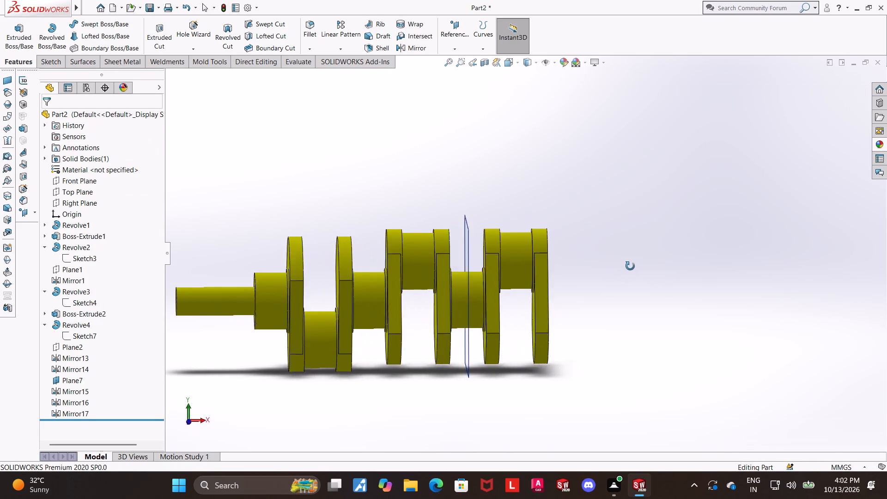
{"action": "middle_click_drag", "start_coordinate": [630, 266], "coordinate": [612, 270]}
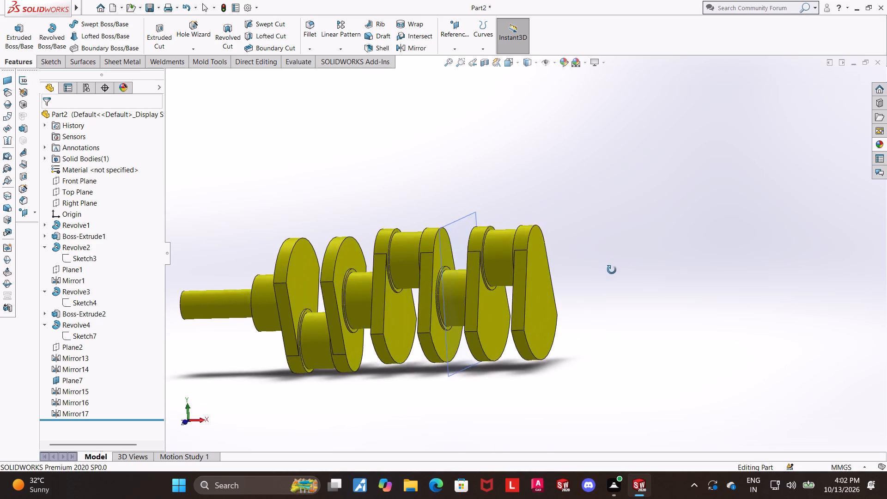
{"action": "middle_click_drag", "start_coordinate": [612, 270], "coordinate": [629, 281]}
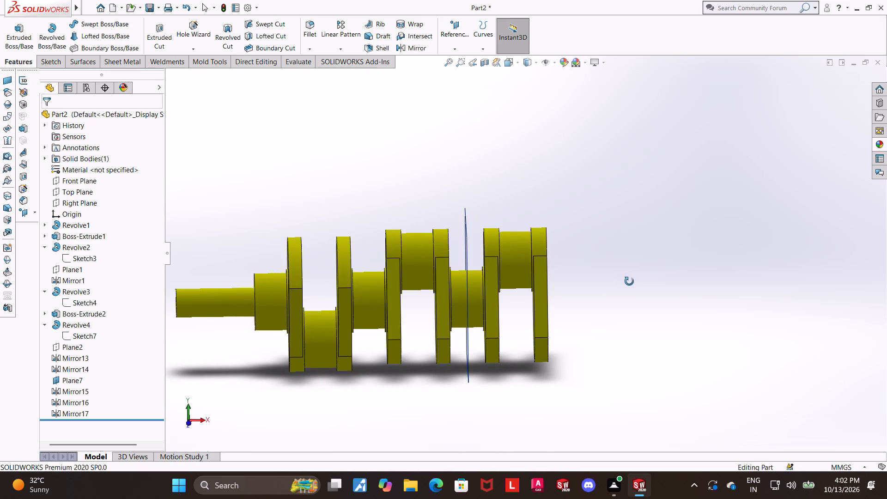
{"action": "middle_click_drag", "start_coordinate": [629, 281], "coordinate": [626, 282]}
{"action": "scroll", "coordinate": [599, 249], "scroll_direction": "down", "scroll_amount": 1}
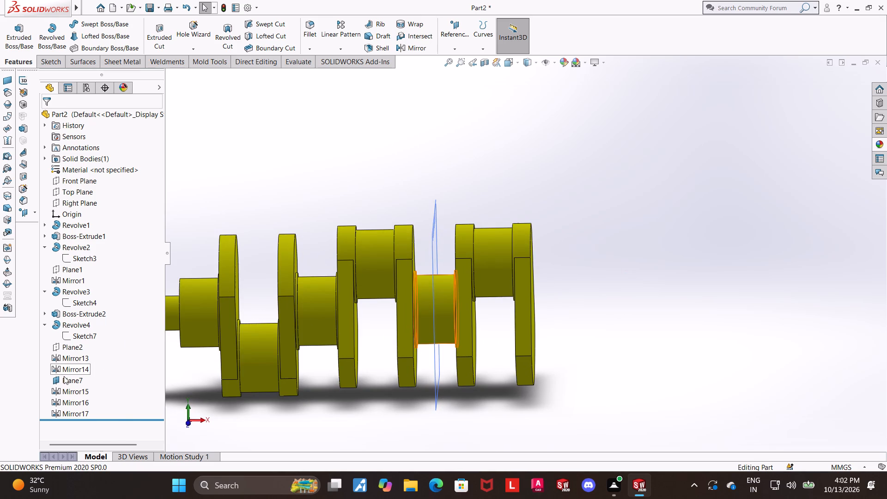
{"action": "right_click", "coordinate": [64, 376]}
{"action": "left_click", "coordinate": [86, 269]}
Create a reference plane between the last two flanges, offset from the pin-side face of the fifth flange.
{"action": "middle_click_drag", "start_coordinate": [707, 257], "coordinate": [704, 261]}
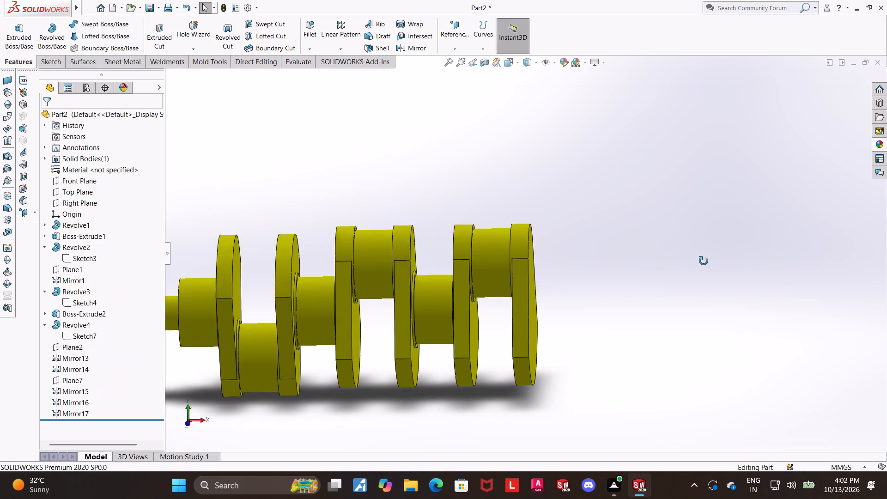
{"action": "middle_click_drag", "start_coordinate": [704, 261], "coordinate": [701, 268]}
{"action": "left_click", "coordinate": [455, 36]}
{"action": "left_click", "coordinate": [468, 59]}
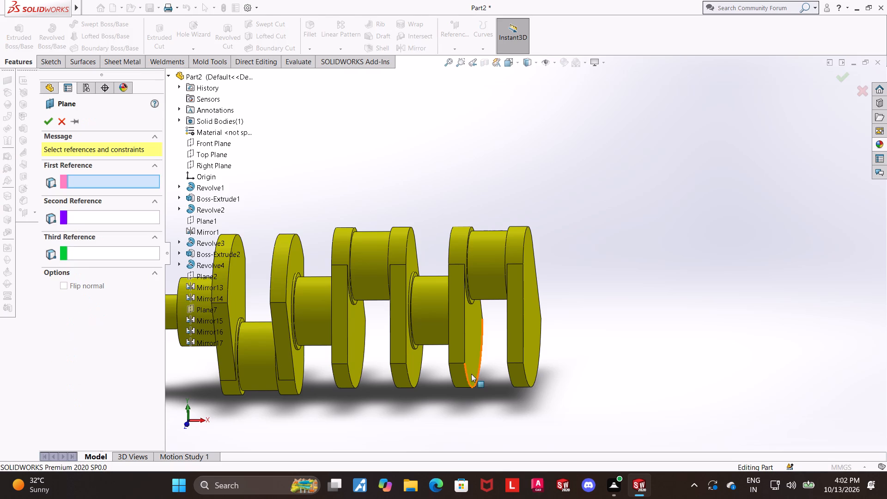
{"action": "left_click", "coordinate": [475, 348]}
{"action": "left_click", "coordinate": [53, 120]}
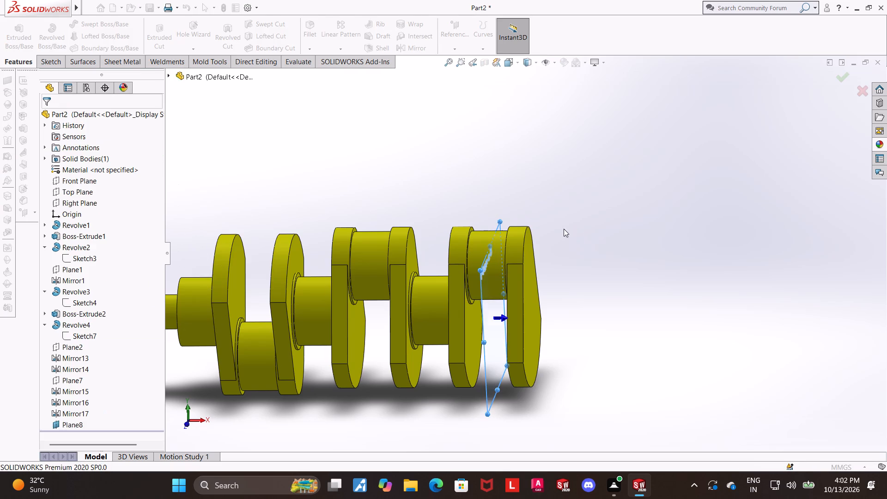
Mirror the mirrored journal Mirror14 about Plane8 to place a collared journal beyond the last flange.
{"action": "left_click", "coordinate": [403, 47]}
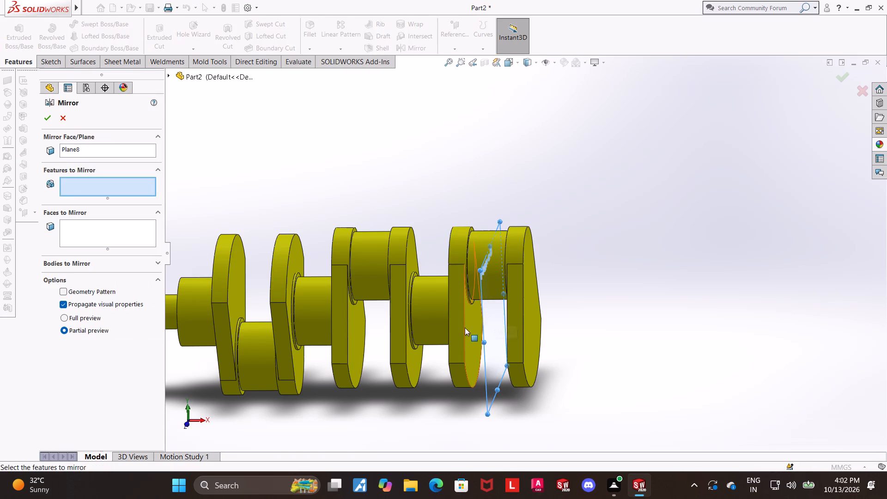
{"action": "left_click", "coordinate": [170, 75]}
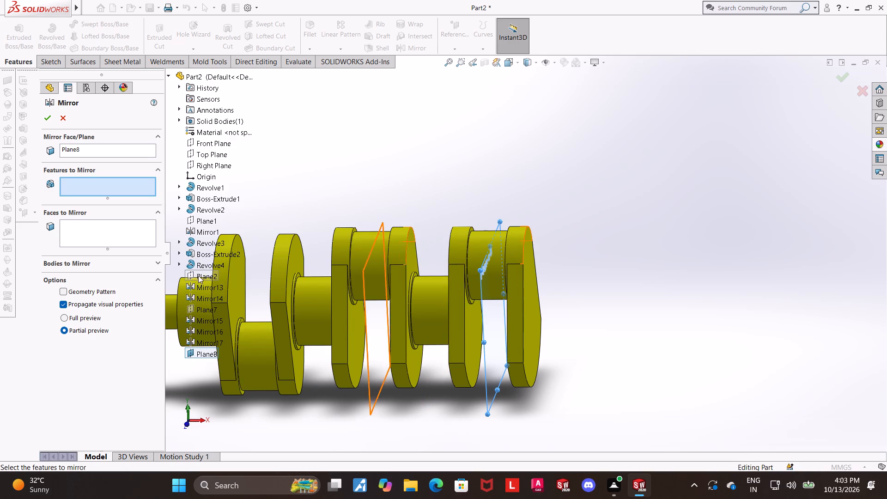
{"action": "left_click", "coordinate": [198, 295]}
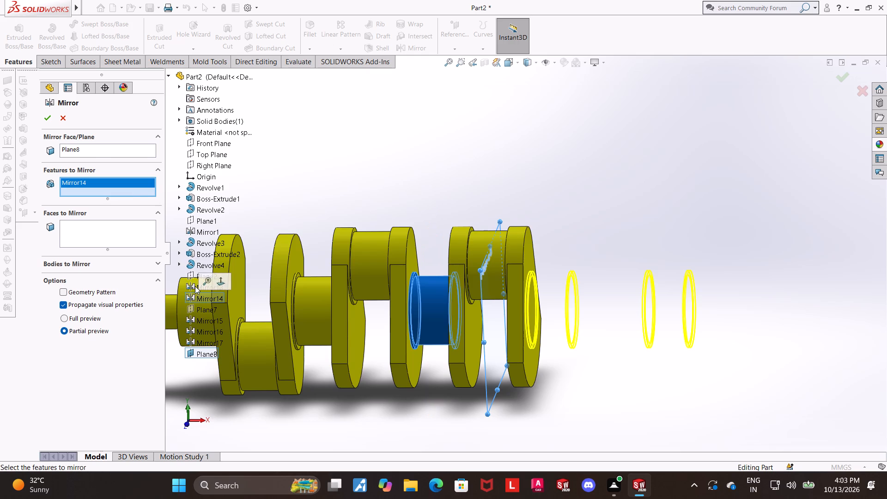
{"action": "left_click", "coordinate": [47, 120]}
Edit Mirror18 and add the mirrored flange Mirror13 to the features mirrored about Plane8.
{"action": "scroll", "coordinate": [87, 336], "scroll_direction": "down", "scroll_amount": 4}
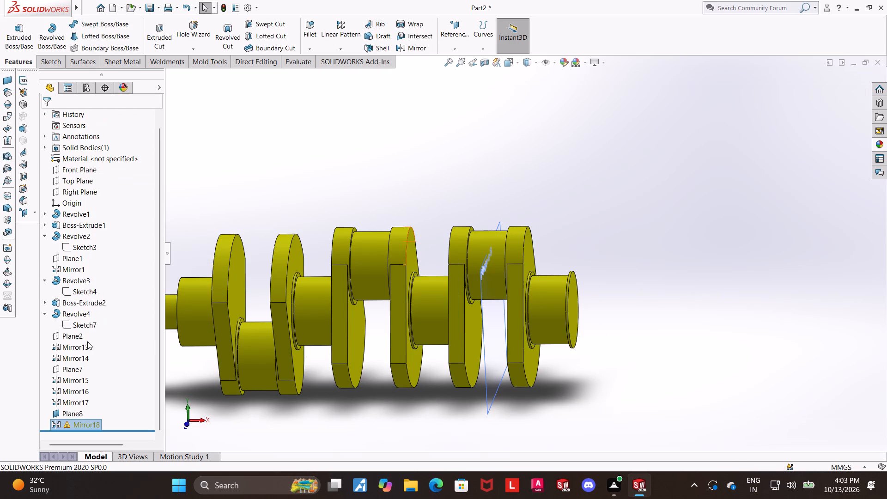
{"action": "left_click", "coordinate": [91, 425]}
{"action": "left_click", "coordinate": [97, 424]}
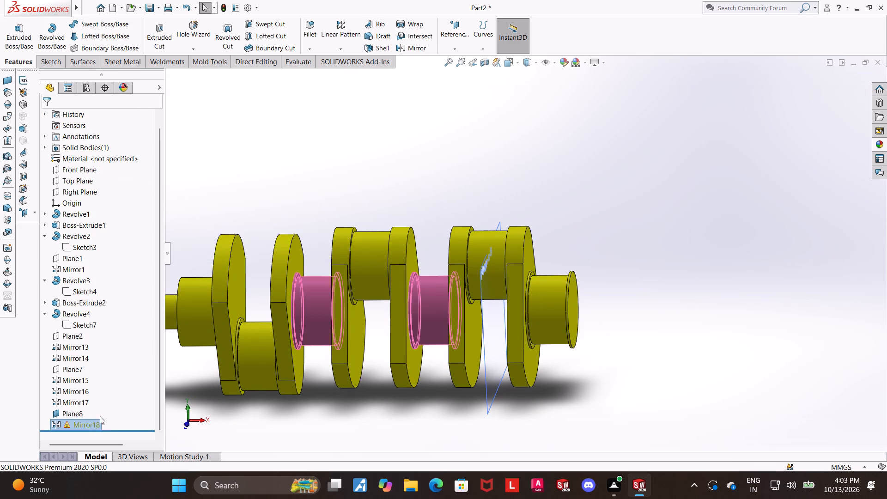
{"action": "key", "text": "Escape"}
{"action": "left_click", "coordinate": [89, 420]}
{"action": "left_click", "coordinate": [97, 417]}
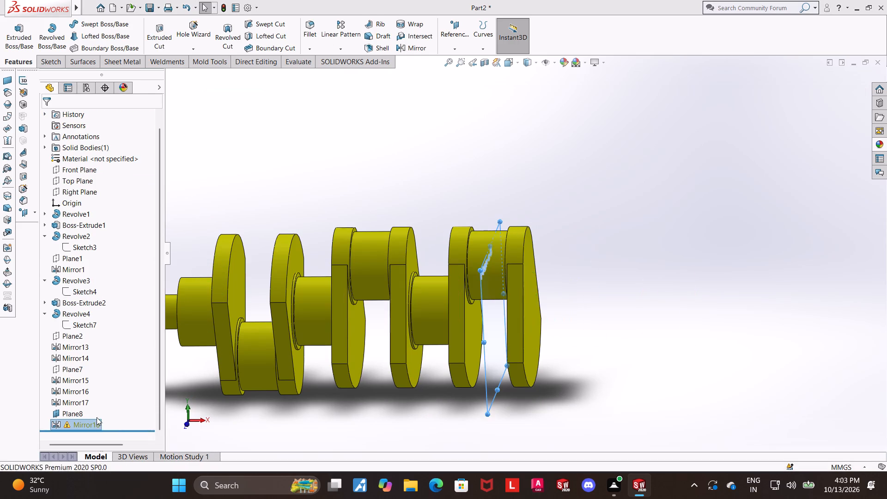
{"action": "left_click", "coordinate": [201, 286]}
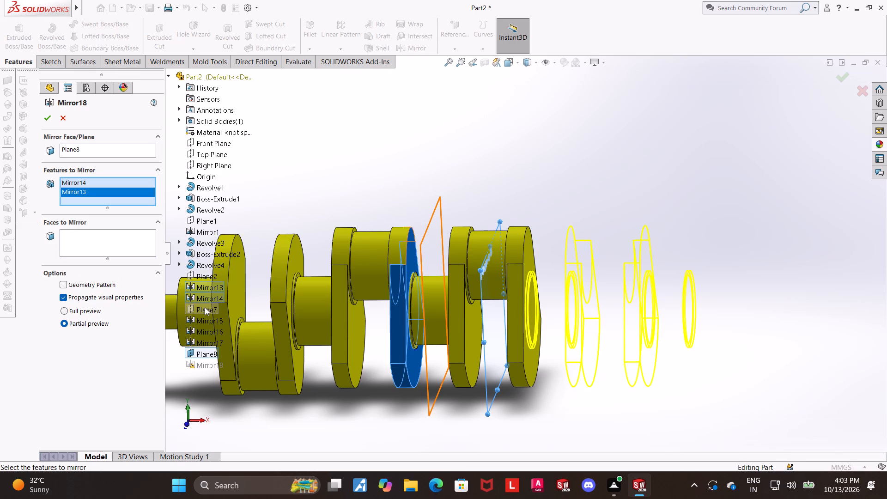
{"action": "left_click", "coordinate": [49, 117]}
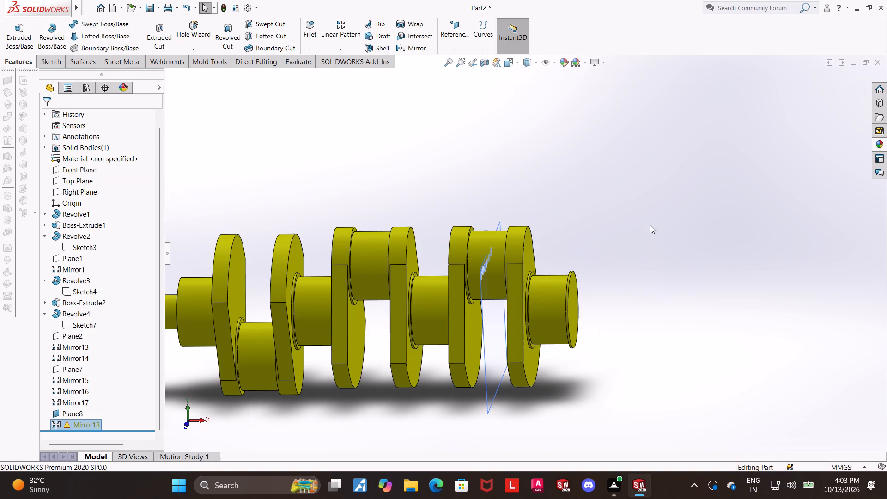
{"action": "left_click", "coordinate": [658, 225]}
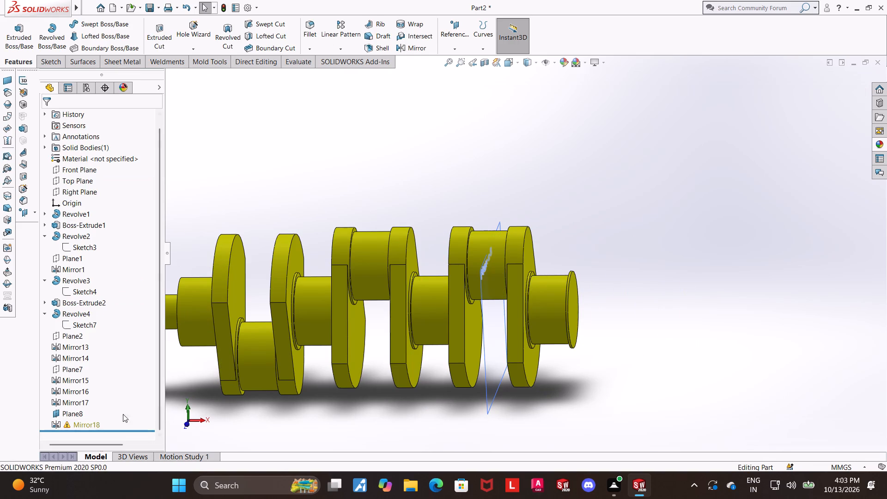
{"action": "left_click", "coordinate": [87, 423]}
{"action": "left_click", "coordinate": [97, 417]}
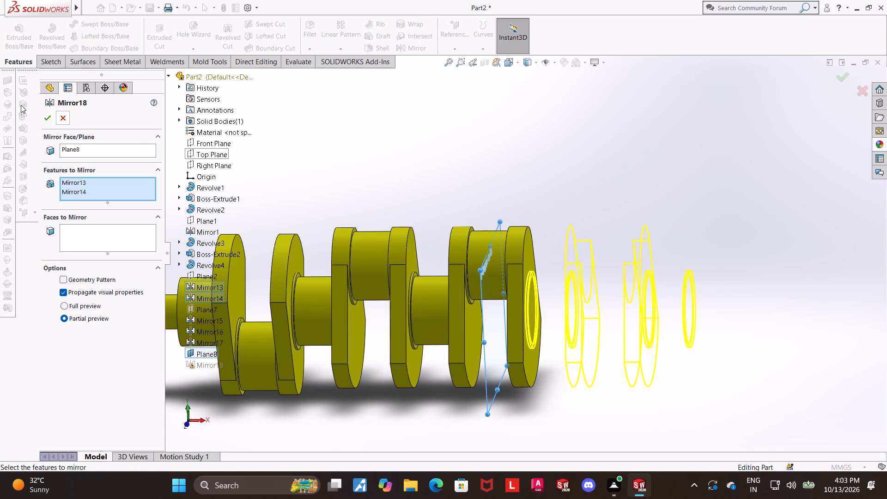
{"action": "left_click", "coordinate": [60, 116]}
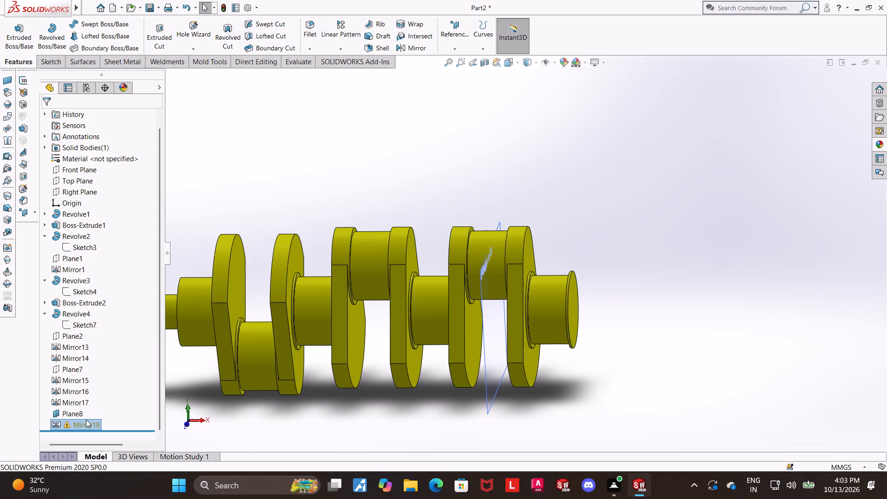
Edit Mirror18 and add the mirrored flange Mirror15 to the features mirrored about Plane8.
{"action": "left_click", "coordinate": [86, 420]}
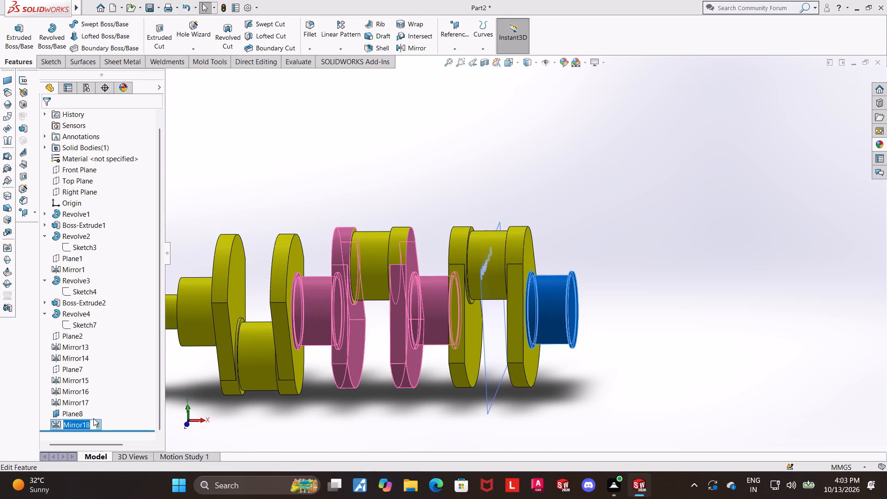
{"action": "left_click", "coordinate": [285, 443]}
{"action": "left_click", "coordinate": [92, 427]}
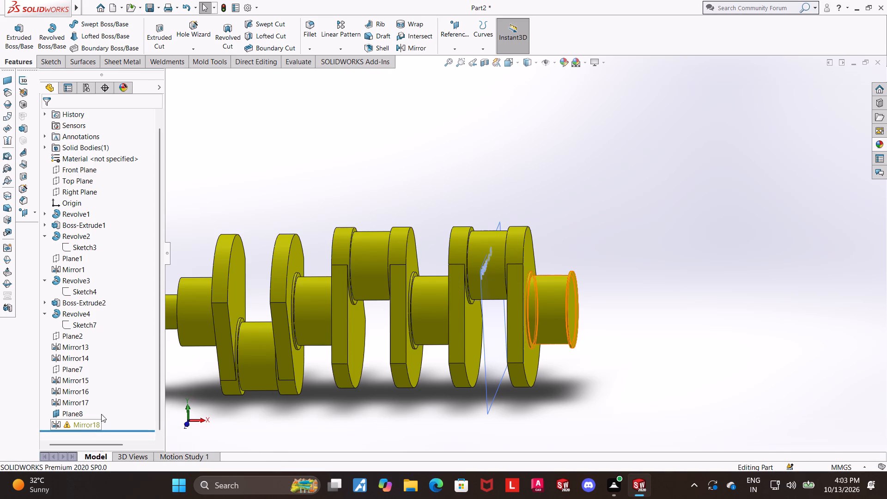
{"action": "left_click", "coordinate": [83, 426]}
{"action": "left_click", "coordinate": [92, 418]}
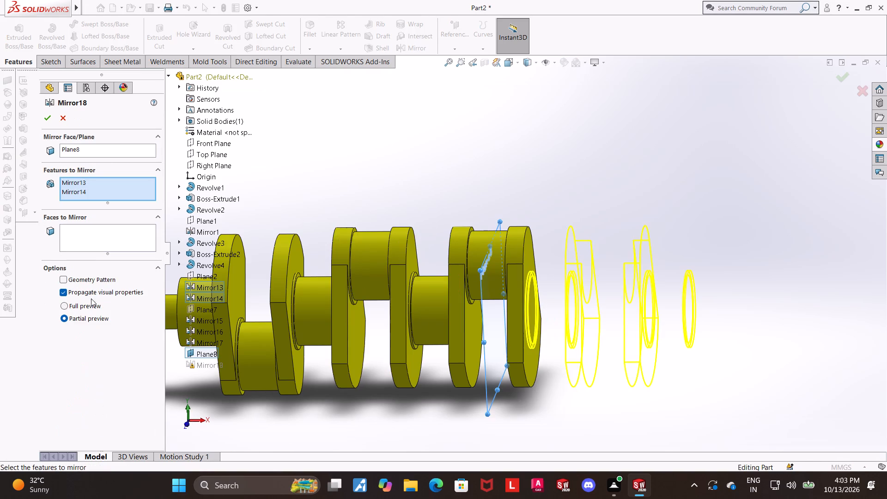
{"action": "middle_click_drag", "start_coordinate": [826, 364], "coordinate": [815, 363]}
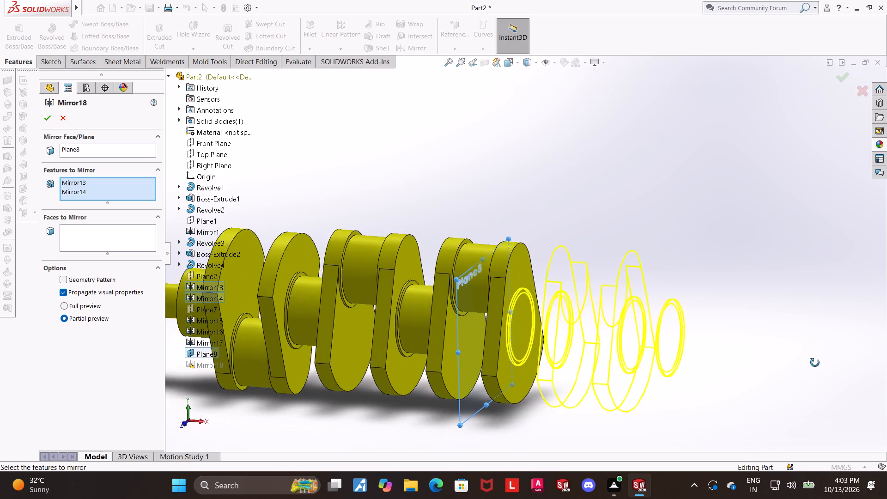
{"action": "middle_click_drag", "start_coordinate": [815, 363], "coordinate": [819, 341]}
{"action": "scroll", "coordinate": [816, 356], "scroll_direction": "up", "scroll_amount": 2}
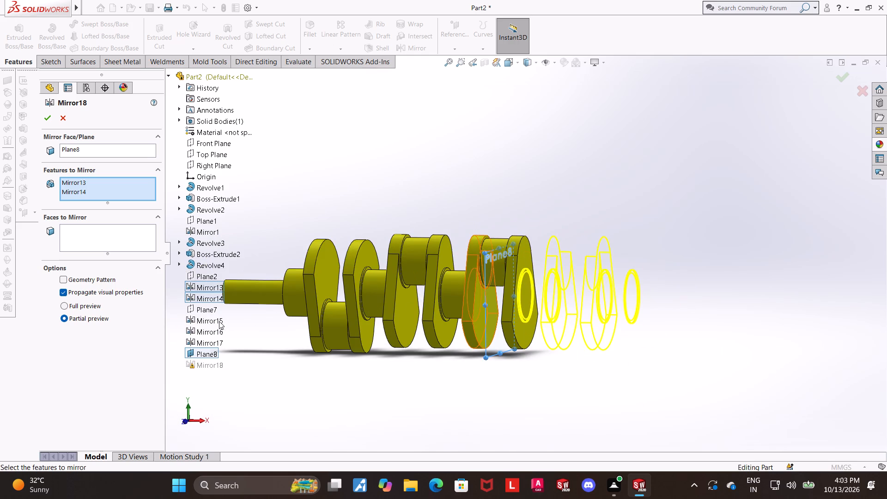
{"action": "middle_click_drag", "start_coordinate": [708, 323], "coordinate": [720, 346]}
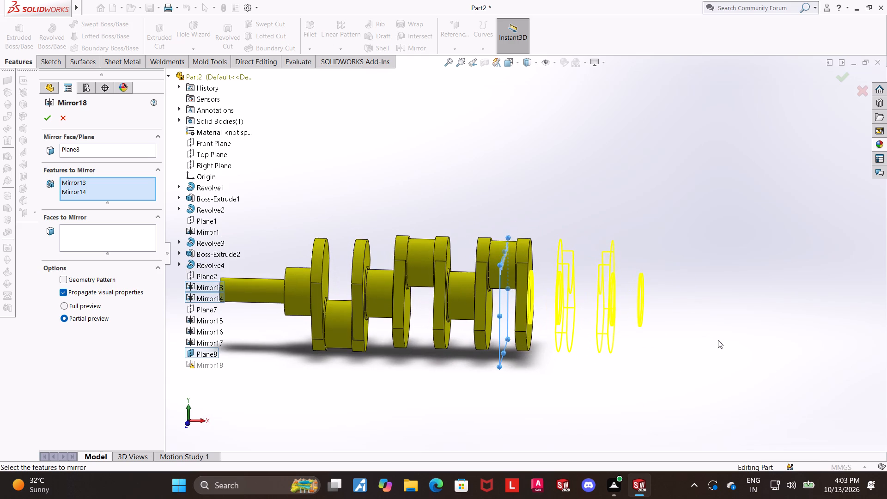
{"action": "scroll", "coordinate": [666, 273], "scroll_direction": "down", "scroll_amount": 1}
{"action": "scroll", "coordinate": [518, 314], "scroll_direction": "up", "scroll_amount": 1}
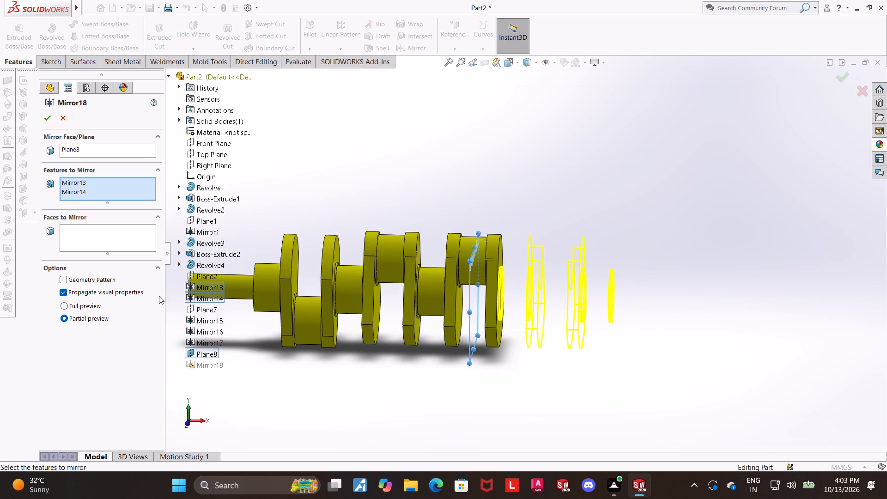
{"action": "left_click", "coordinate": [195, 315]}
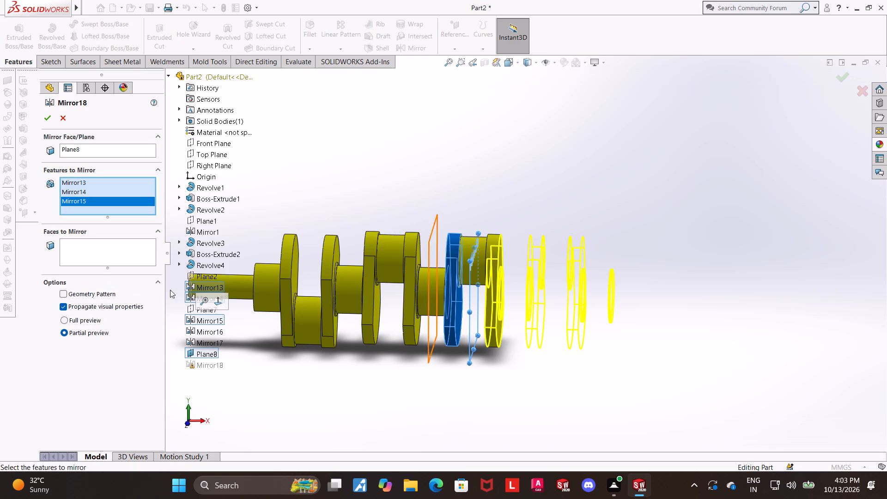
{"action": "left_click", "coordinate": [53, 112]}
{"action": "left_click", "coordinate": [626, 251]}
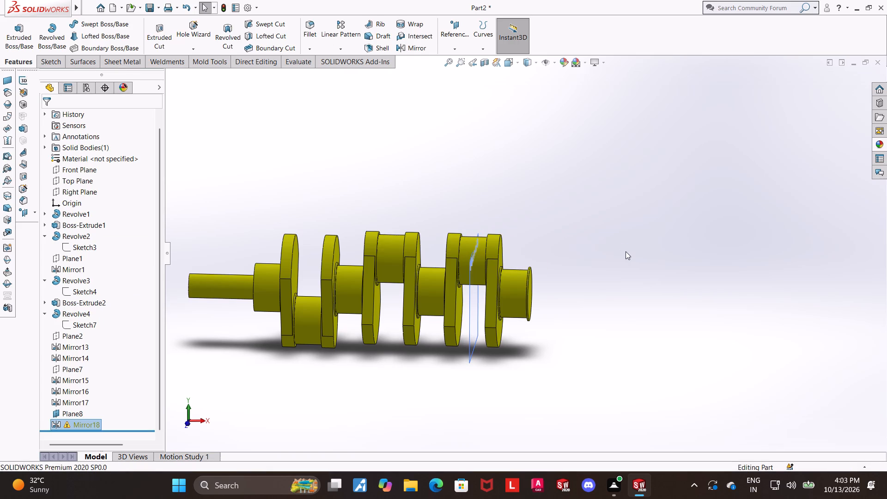
Delete the mirror feature Mirror18 that places the collared journal beyond the last flange.
{"action": "middle_click_drag", "start_coordinate": [609, 259], "coordinate": [604, 262]}
{"action": "key", "text": "ctrl+z"}
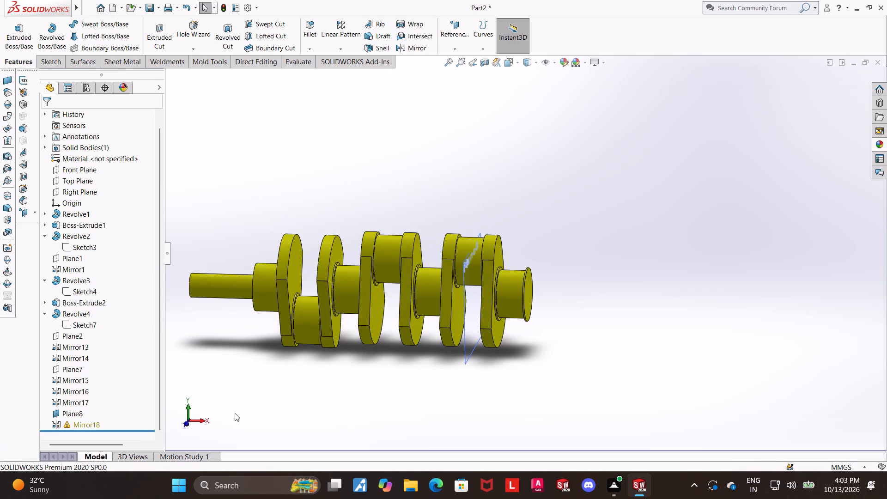
{"action": "left_click", "coordinate": [75, 420]}
{"action": "right_click", "coordinate": [75, 420]}
{"action": "right_click", "coordinate": [62, 422]}
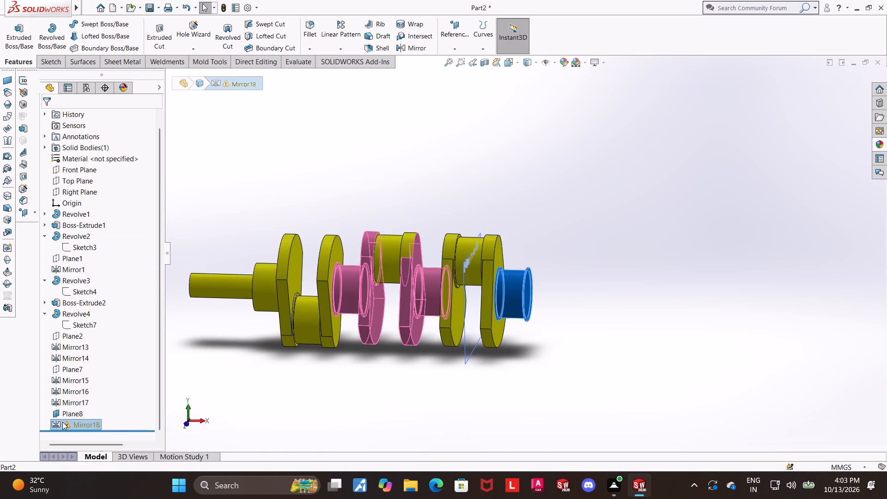
{"action": "key", "text": "Escape"}
{"action": "left_click", "coordinate": [335, 412]}
{"action": "right_click", "coordinate": [61, 422]}
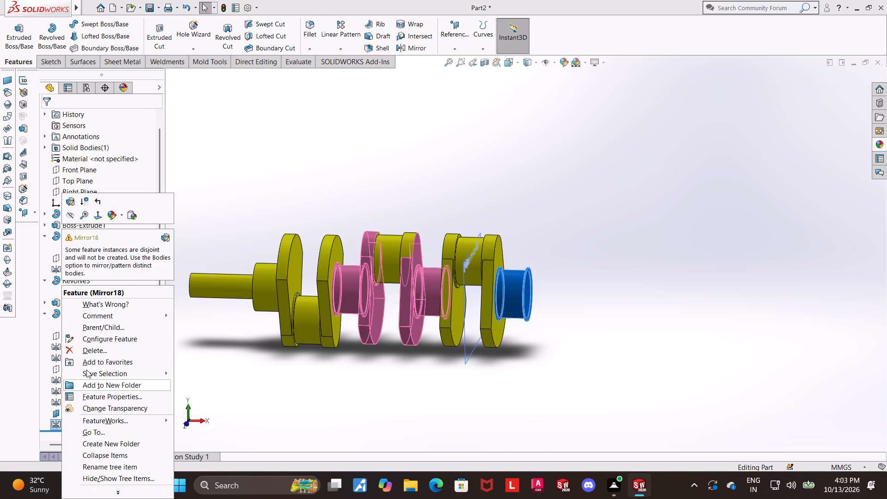
{"action": "left_click", "coordinate": [88, 354]}
{"action": "left_click", "coordinate": [515, 174]}
Delete the reference plane Plane8 between the last two flanges.
{"action": "middle_click_drag", "start_coordinate": [589, 308], "coordinate": [577, 317]}
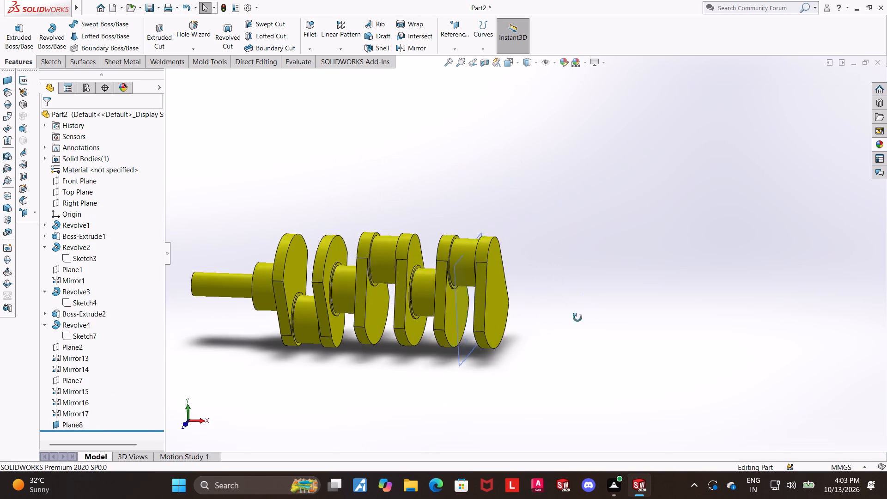
{"action": "middle_click_drag", "start_coordinate": [577, 317], "coordinate": [565, 326]}
{"action": "left_click", "coordinate": [546, 324]}
{"action": "left_click", "coordinate": [483, 306]}
{"action": "middle_click_drag", "start_coordinate": [599, 316], "coordinate": [616, 281]}
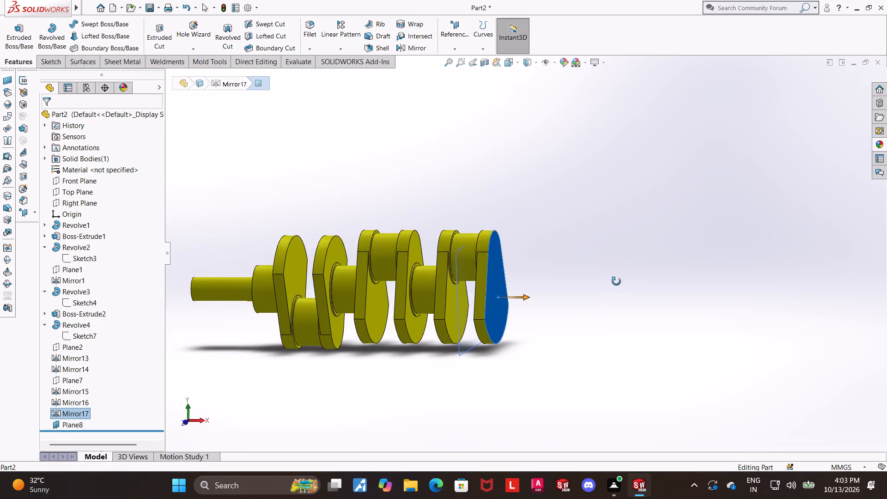
{"action": "middle_click_drag", "start_coordinate": [616, 281], "coordinate": [628, 297]}
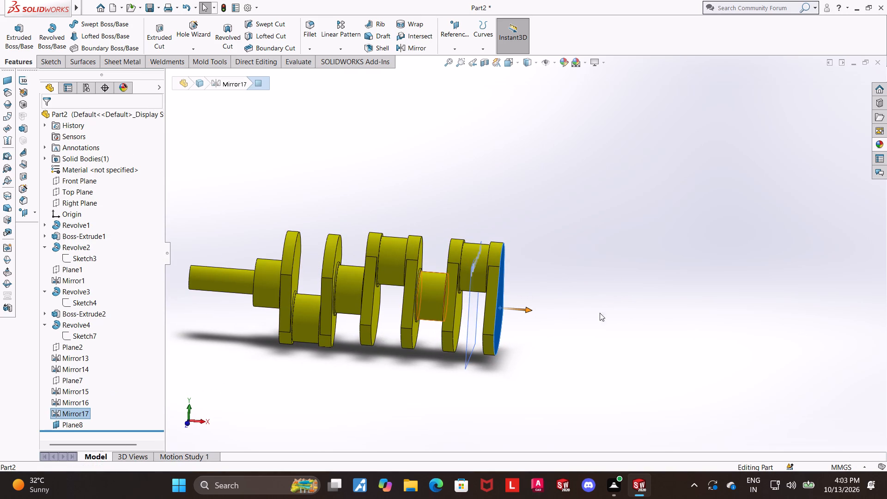
{"action": "left_click", "coordinate": [572, 302]}
{"action": "right_click", "coordinate": [61, 427]}
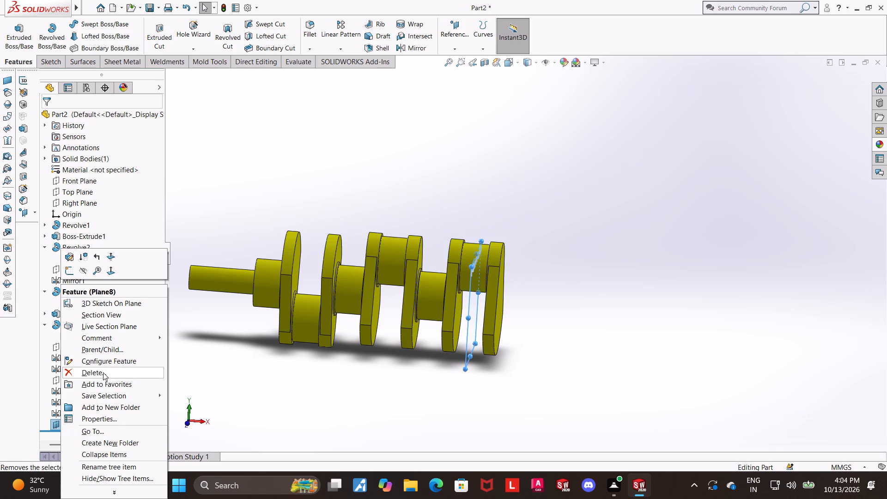
{"action": "left_click", "coordinate": [103, 372]}
{"action": "left_click", "coordinate": [503, 181]}
Open a new sketch on the Front Plane and stretch the plane's boundary well beyond the last flange.
{"action": "scroll", "coordinate": [591, 310], "scroll_direction": "up", "scroll_amount": 3}
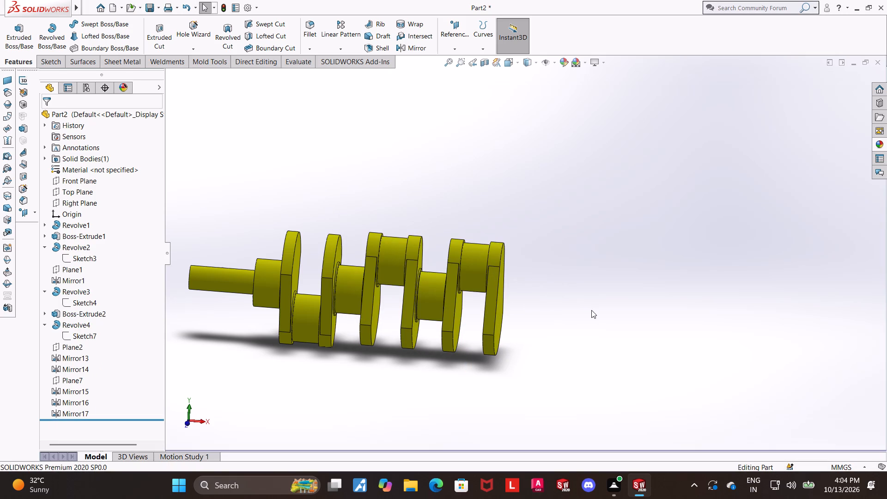
{"action": "middle_click_drag", "start_coordinate": [598, 316], "coordinate": [649, 286]}
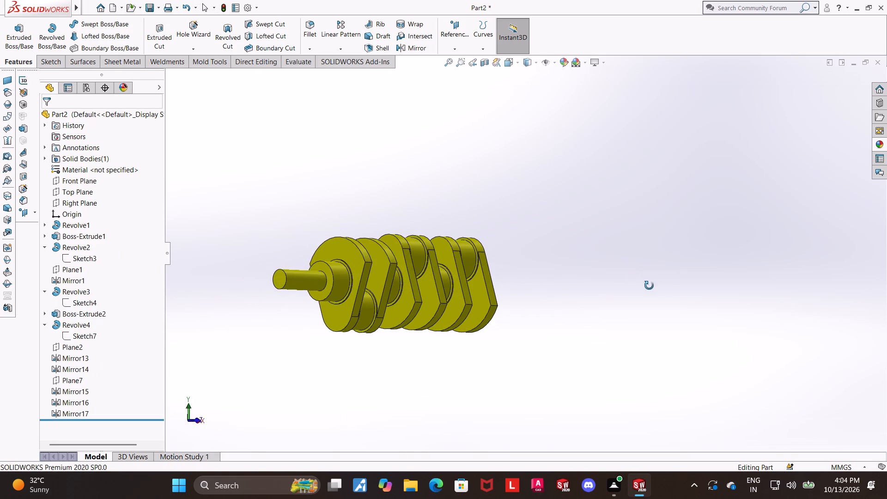
{"action": "middle_click_drag", "start_coordinate": [649, 286], "coordinate": [647, 288]}
{"action": "scroll", "coordinate": [646, 285], "scroll_direction": "up", "scroll_amount": 1}
{"action": "middle_click_drag", "start_coordinate": [571, 274], "coordinate": [525, 285]}
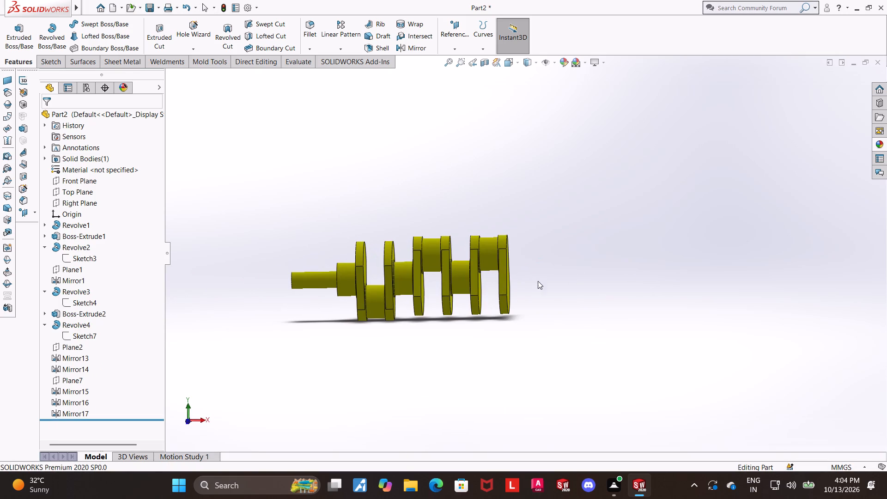
{"action": "left_click", "coordinate": [505, 60]}
{"action": "left_click", "coordinate": [471, 287]}
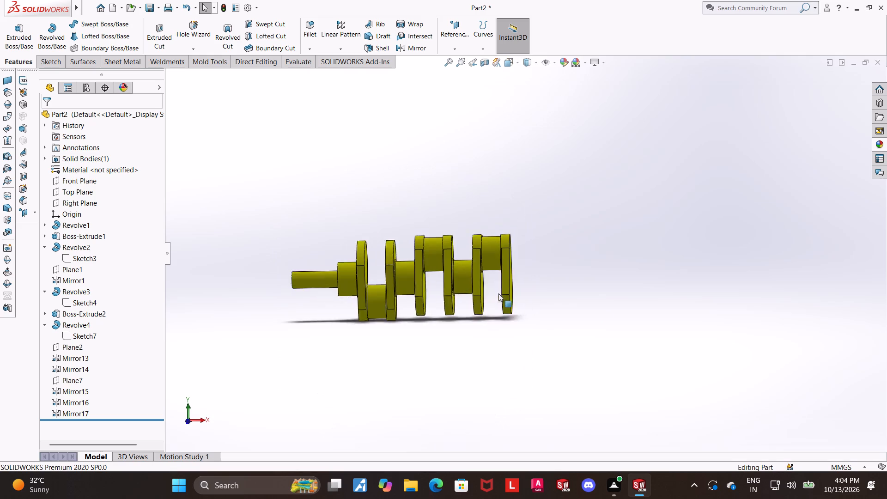
{"action": "scroll", "coordinate": [692, 280], "scroll_direction": "up", "scroll_amount": 4}
{"action": "scroll", "coordinate": [758, 249], "scroll_direction": "up", "scroll_amount": 3}
{"action": "scroll", "coordinate": [730, 238], "scroll_direction": "down", "scroll_amount": 2}
{"action": "scroll", "coordinate": [592, 233], "scroll_direction": "down", "scroll_amount": 1}
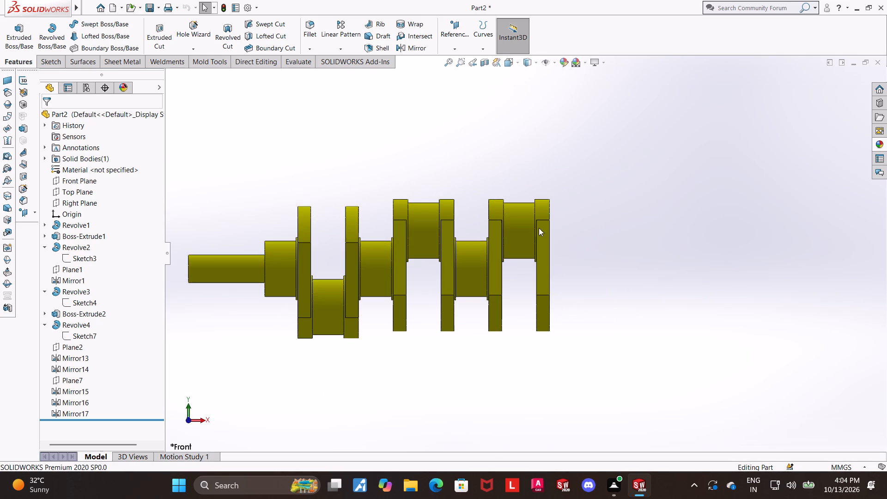
{"action": "left_click", "coordinate": [68, 183]}
{"action": "left_click", "coordinate": [75, 173]}
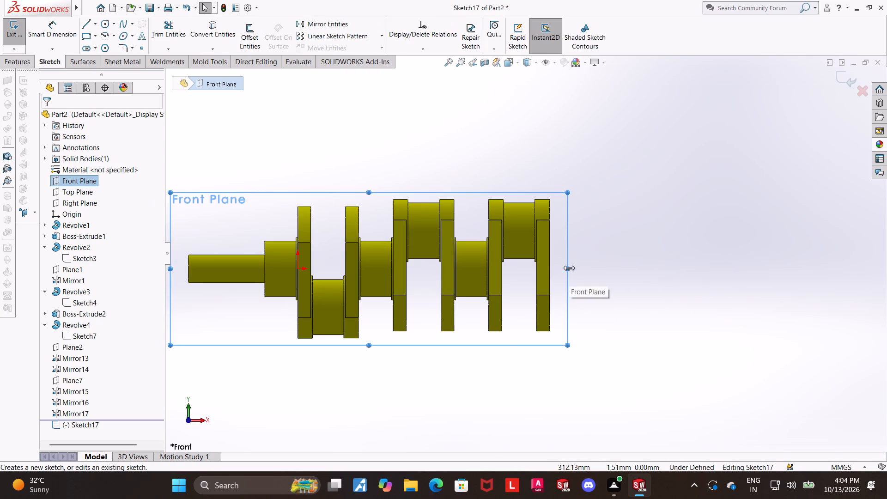
{"action": "left_click_drag", "start_coordinate": [569, 268], "coordinate": [852, 271]}
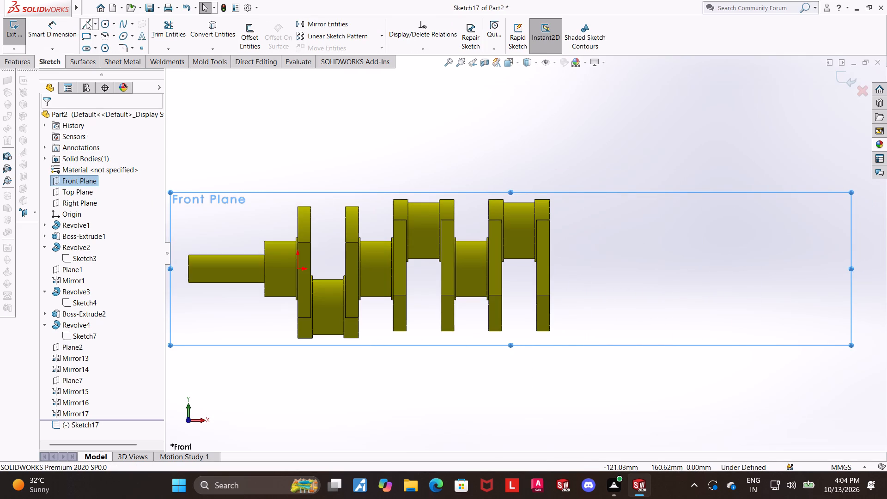
Sketch a closed journal half-profile from the axis at the last flange's outer face, about 86 mm long and 51 mm high, with a raised collar at each end.
{"action": "left_click", "coordinate": [86, 21]}
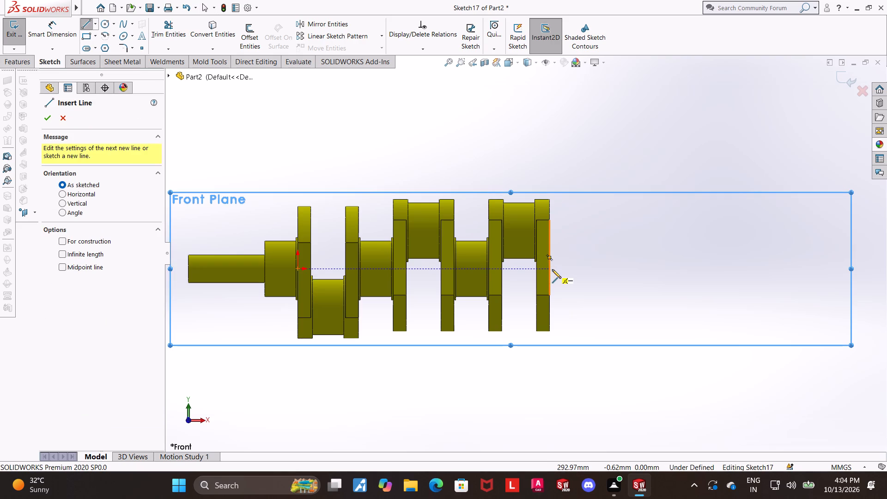
{"action": "left_click", "coordinate": [551, 268]}
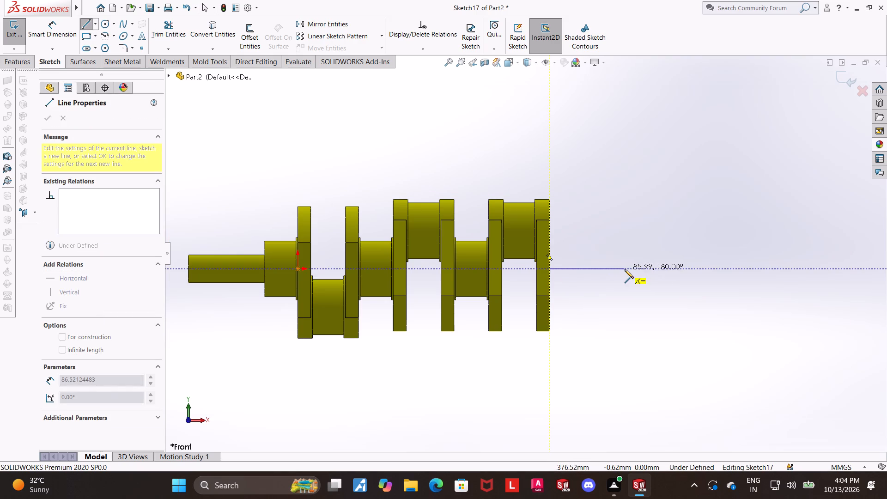
{"action": "left_click", "coordinate": [625, 269]}
{"action": "left_click", "coordinate": [624, 227]}
{"action": "left_click", "coordinate": [617, 227]}
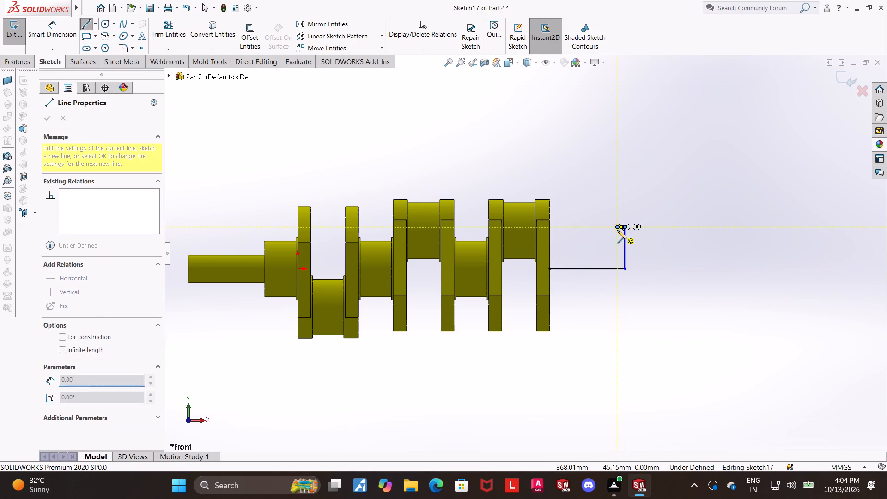
{"action": "left_click", "coordinate": [617, 233]}
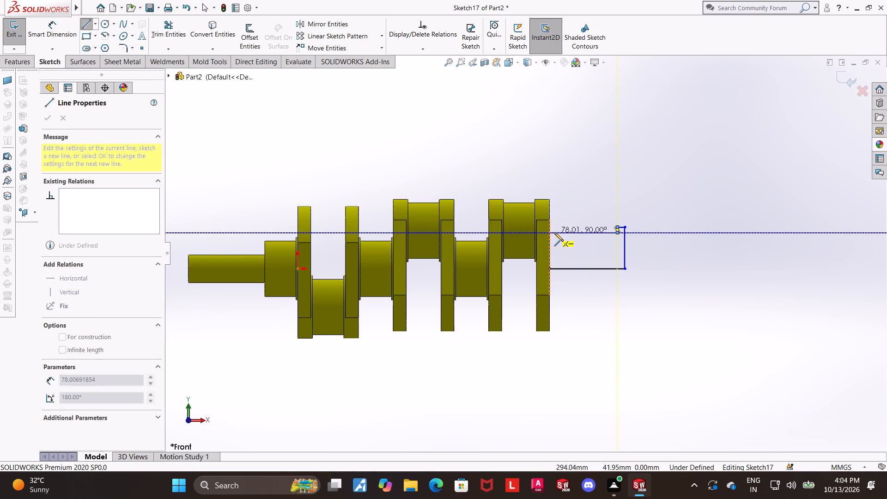
{"action": "left_click", "coordinate": [557, 233]}
{"action": "left_click", "coordinate": [557, 225]}
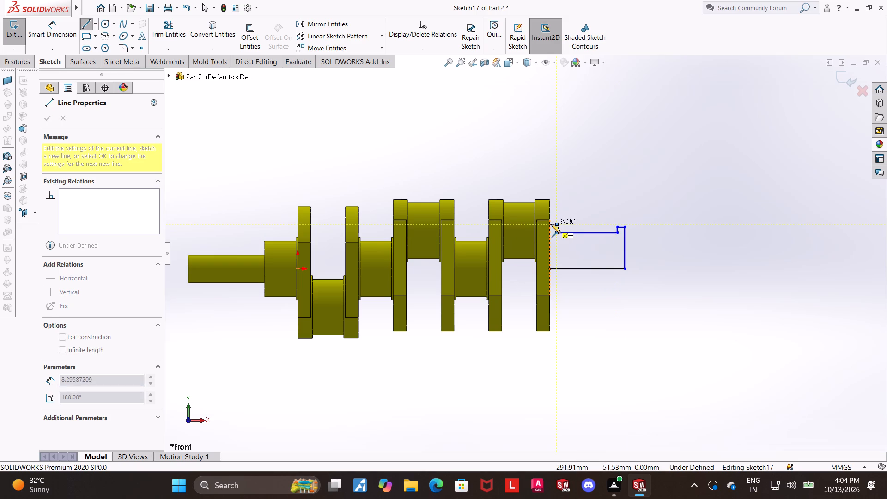
{"action": "left_click", "coordinate": [551, 224]}
{"action": "left_click", "coordinate": [548, 267]}
{"action": "key", "text": "Escape"}
{"action": "scroll", "coordinate": [649, 246], "scroll_direction": "up", "scroll_amount": 1}
{"action": "scroll", "coordinate": [614, 246], "scroll_direction": "down", "scroll_amount": 3}
{"action": "key", "text": "Escape"}
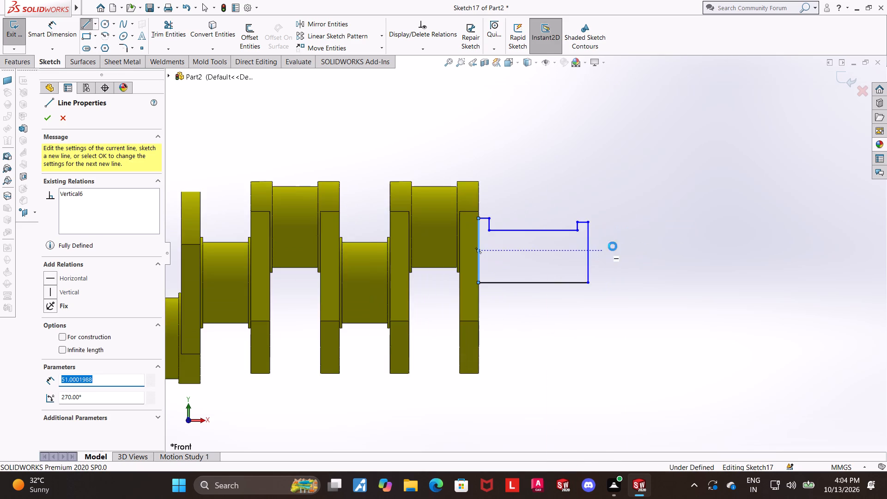
{"action": "scroll", "coordinate": [601, 247], "scroll_direction": "down", "scroll_amount": 2}
{"action": "key", "text": "Escape"}
Dimension the width of the flange-side collar in the profile as 2 mm.
{"action": "left_click", "coordinate": [65, 27]}
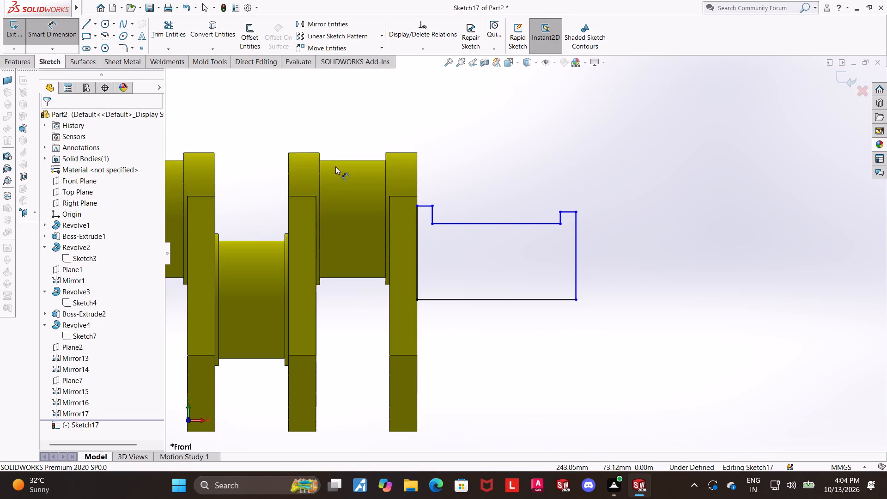
{"action": "left_click", "coordinate": [422, 207]}
{"action": "left_click", "coordinate": [427, 196]}
{"action": "key", "text": "2"}
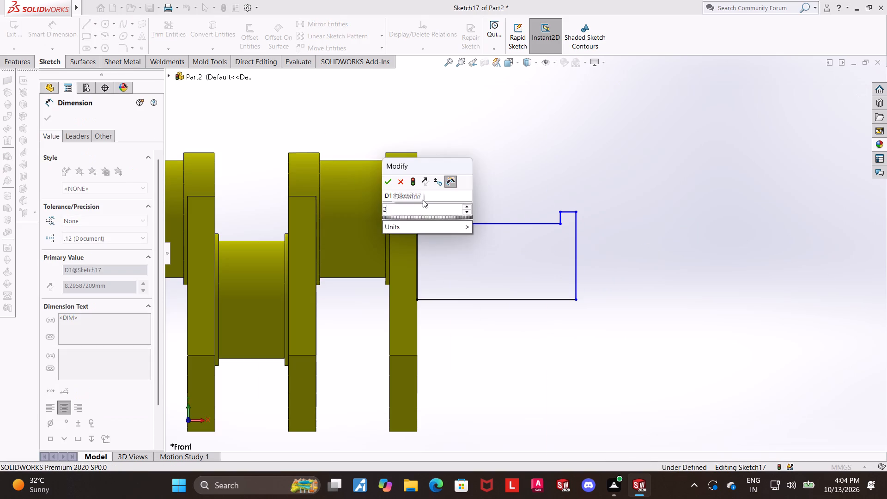
{"action": "key", "text": "Return"}
{"action": "key", "text": "Escape"}
Make the outer collar's top edge equal in length to the flange-side collar's top edge.
{"action": "scroll", "coordinate": [483, 217], "scroll_direction": "down", "scroll_amount": 2}
{"action": "scroll", "coordinate": [401, 206], "scroll_direction": "down", "scroll_amount": 2}
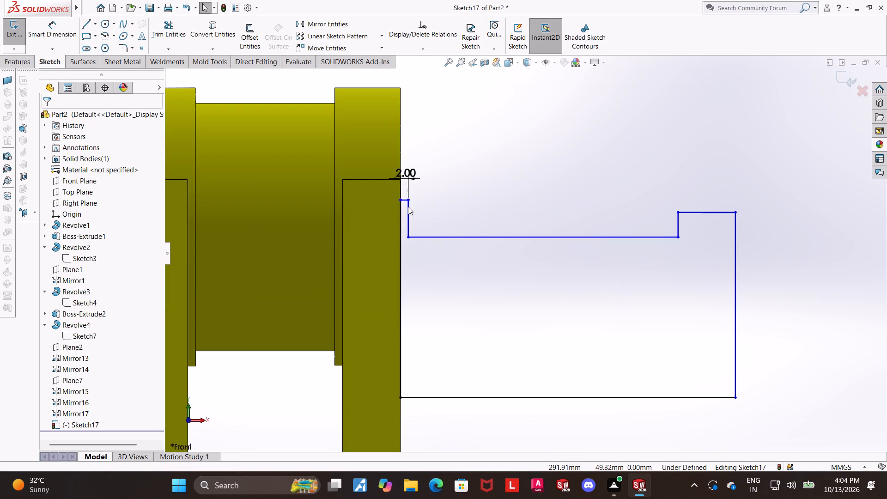
{"action": "left_click", "coordinate": [404, 200]}
{"action": "left_click", "coordinate": [704, 214], "text": "ctrl"}
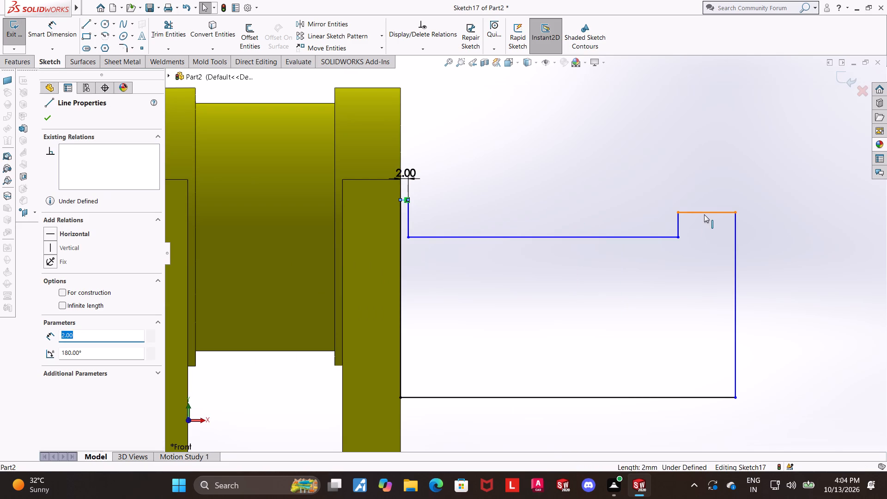
{"action": "left_click", "coordinate": [53, 350]}
{"action": "left_click", "coordinate": [548, 182]}
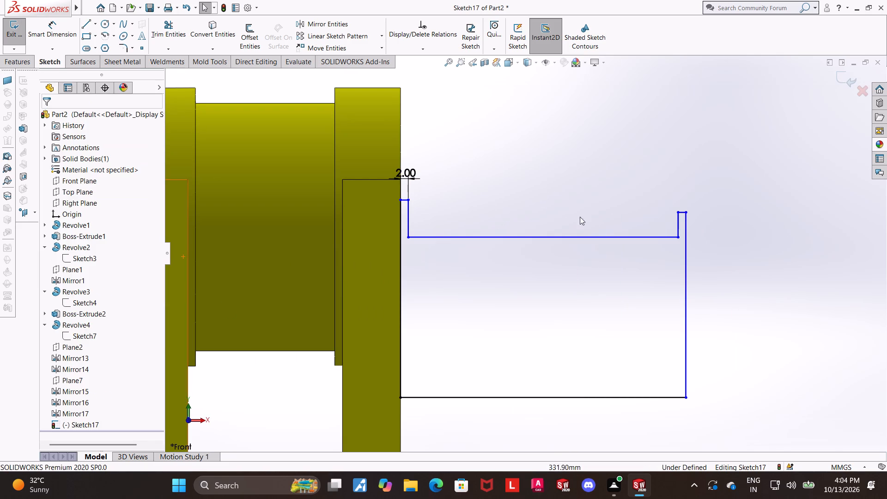
Make the outer collar's top edge collinear with the flange-side collar's top edge.
{"action": "left_click", "coordinate": [681, 212]}
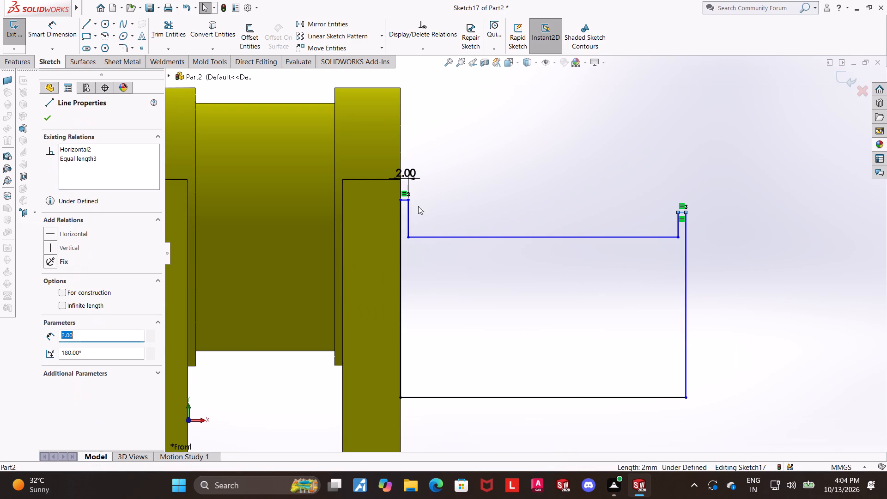
{"action": "left_click", "coordinate": [405, 199], "text": "ctrl"}
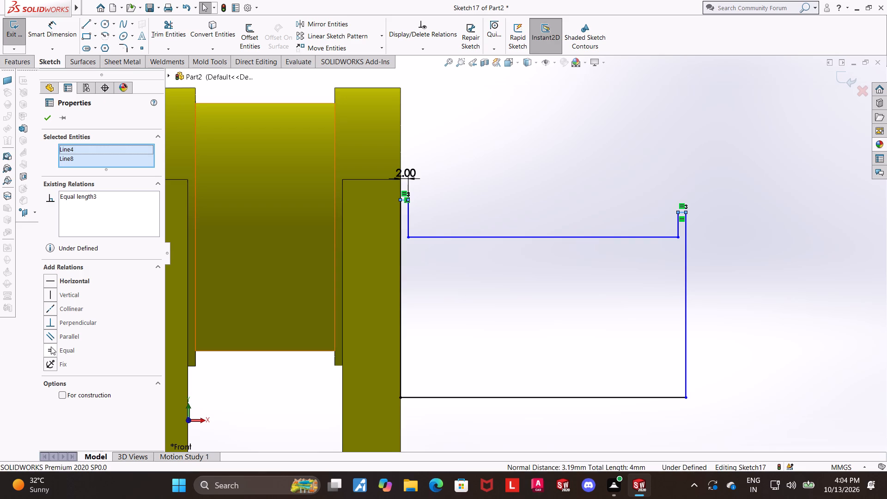
{"action": "left_click", "coordinate": [48, 310]}
{"action": "key", "text": "Escape"}
Dimension the journal line between the two collars as 36 mm.
{"action": "scroll", "coordinate": [505, 268], "scroll_direction": "up", "scroll_amount": 3}
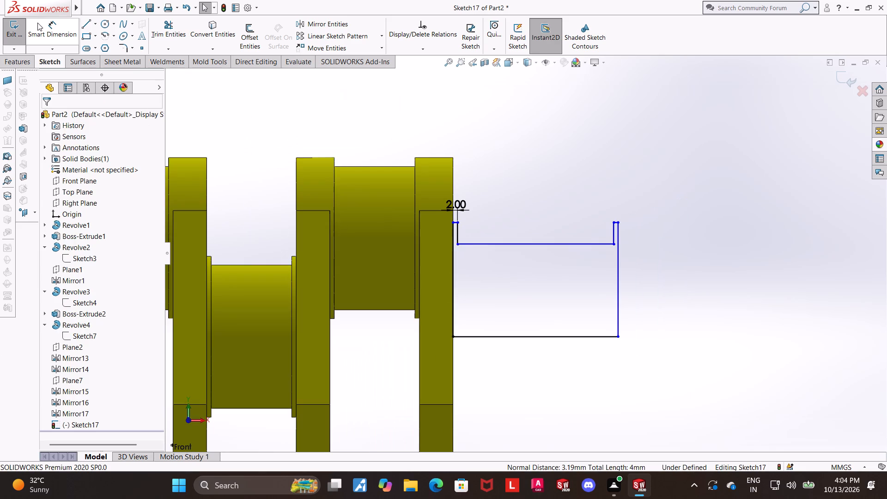
{"action": "left_click", "coordinate": [49, 23]}
{"action": "left_click", "coordinate": [498, 243]}
{"action": "left_click", "coordinate": [513, 170]}
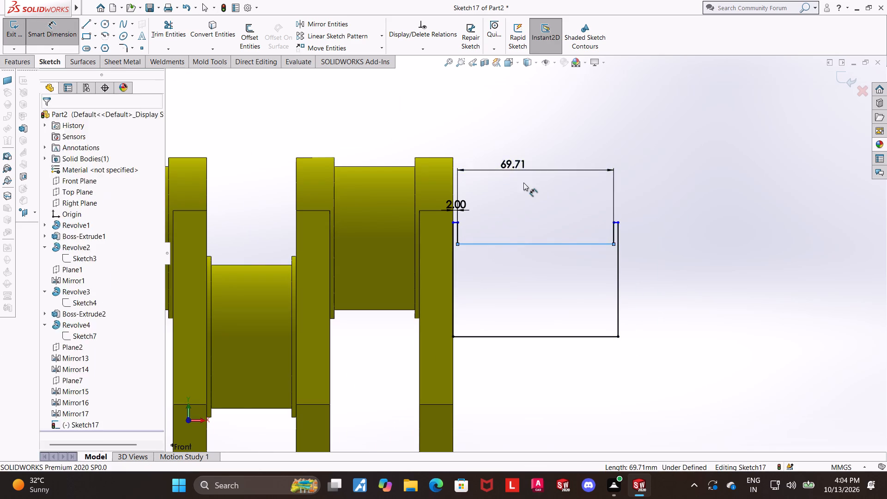
{"action": "type", "text": "36"}
{"action": "key", "text": "Return"}
{"action": "key", "text": "Escape"}
{"action": "key", "text": "Escape"}
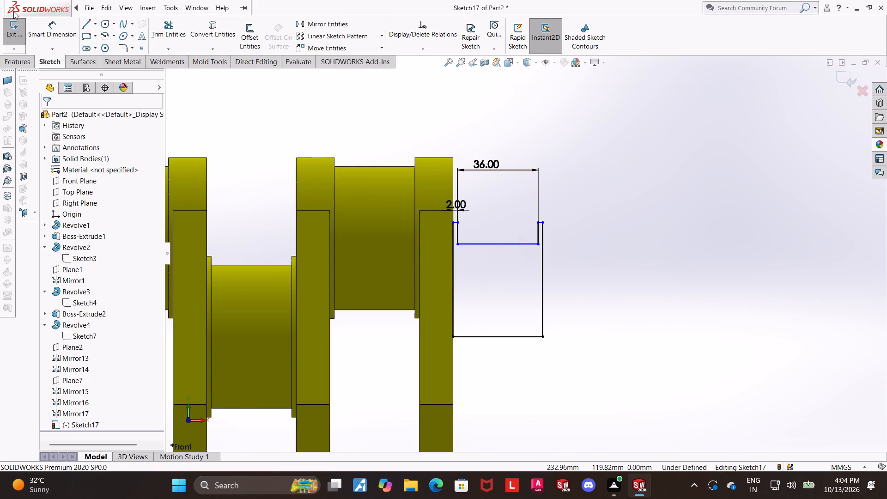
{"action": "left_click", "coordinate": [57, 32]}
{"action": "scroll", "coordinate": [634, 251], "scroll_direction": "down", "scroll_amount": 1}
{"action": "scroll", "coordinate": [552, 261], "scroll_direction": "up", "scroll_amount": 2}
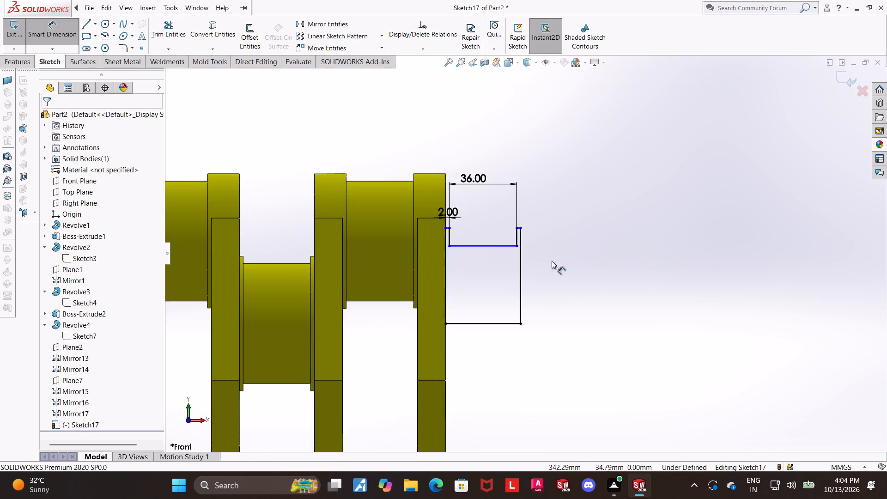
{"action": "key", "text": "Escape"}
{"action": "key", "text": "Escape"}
Make the flange-side collar's top edge collinear with the silhouette edge of the existing main journal's collar.
{"action": "scroll", "coordinate": [448, 230], "scroll_direction": "down", "scroll_amount": 5}
{"action": "left_click", "coordinate": [475, 232]}
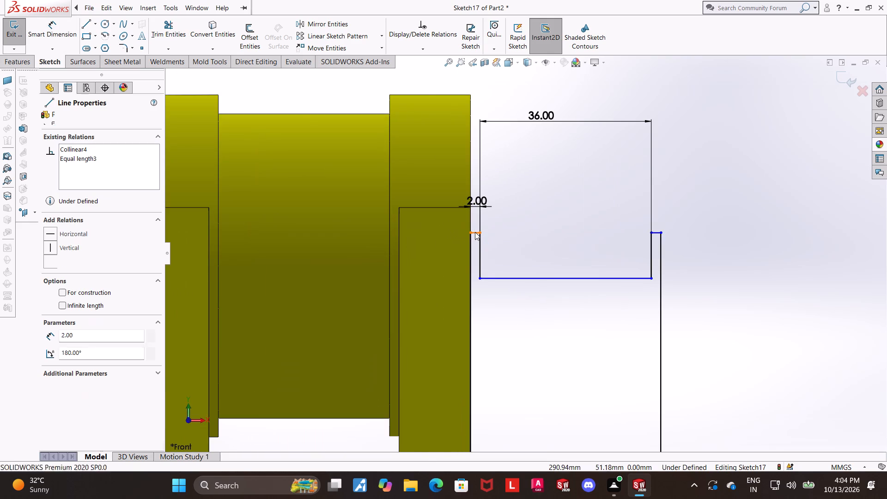
{"action": "scroll", "coordinate": [480, 248], "scroll_direction": "up", "scroll_amount": 3}
{"action": "scroll", "coordinate": [304, 285], "scroll_direction": "down", "scroll_amount": 2}
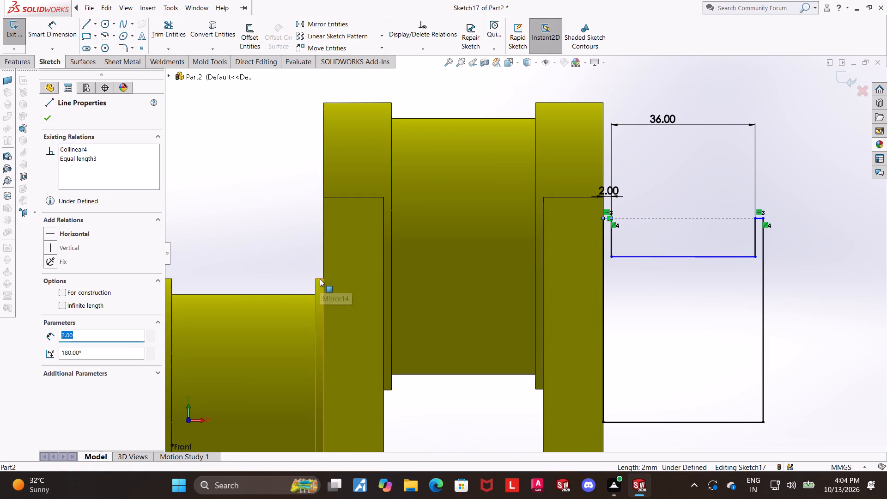
{"action": "left_click", "coordinate": [319, 277], "text": "ctrl"}
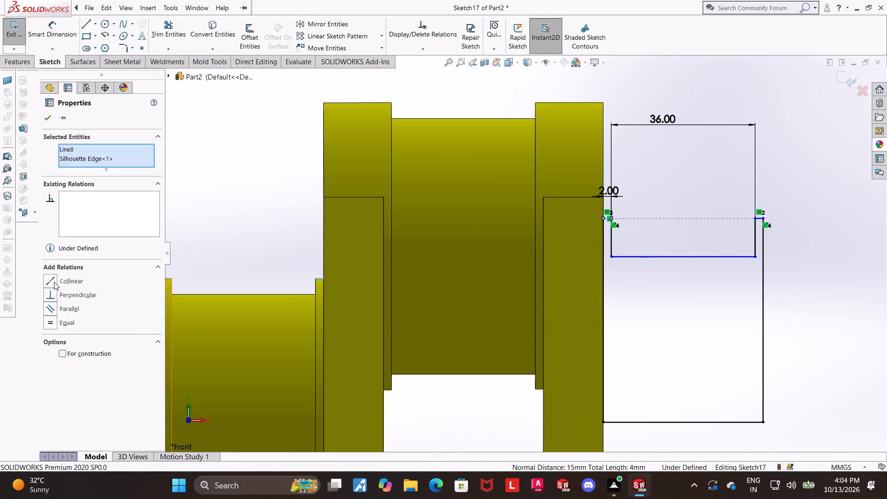
{"action": "left_click", "coordinate": [54, 281]}
{"action": "scroll", "coordinate": [738, 311], "scroll_direction": "up", "scroll_amount": 3}
{"action": "left_click", "coordinate": [773, 313]}
{"action": "key", "text": "Escape"}
{"action": "scroll", "coordinate": [671, 286], "scroll_direction": "down", "scroll_amount": 3}
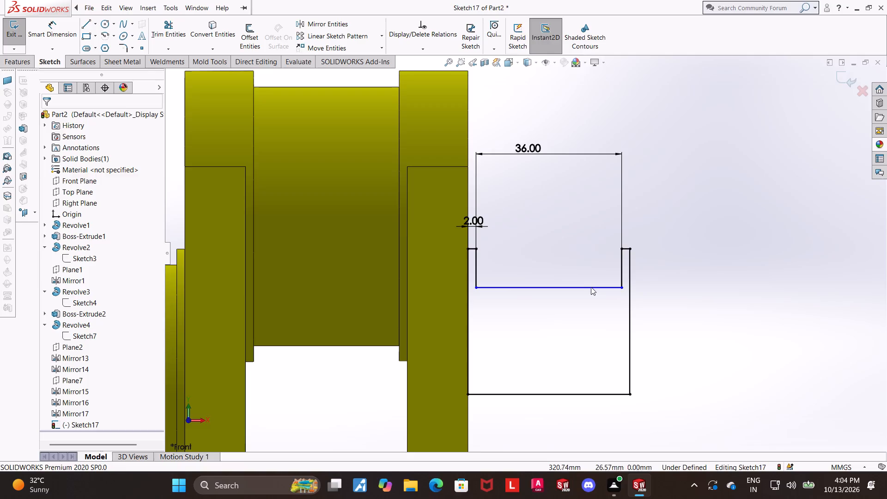
Make the profile's journal line between the collars collinear with the existing main journal's silhouette edge.
{"action": "left_click", "coordinate": [582, 287]}
{"action": "scroll", "coordinate": [681, 310], "scroll_direction": "up", "scroll_amount": 3}
{"action": "scroll", "coordinate": [396, 287], "scroll_direction": "down", "scroll_amount": 3}
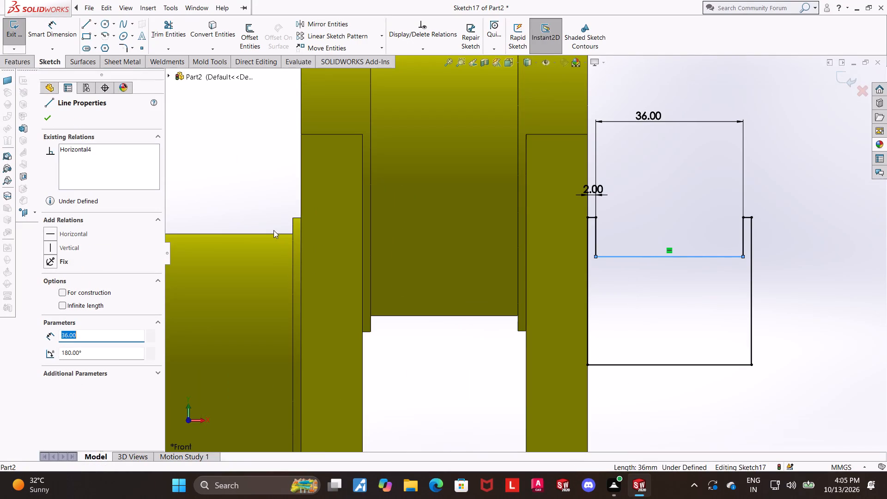
{"action": "left_click", "coordinate": [273, 234], "text": "ctrl"}
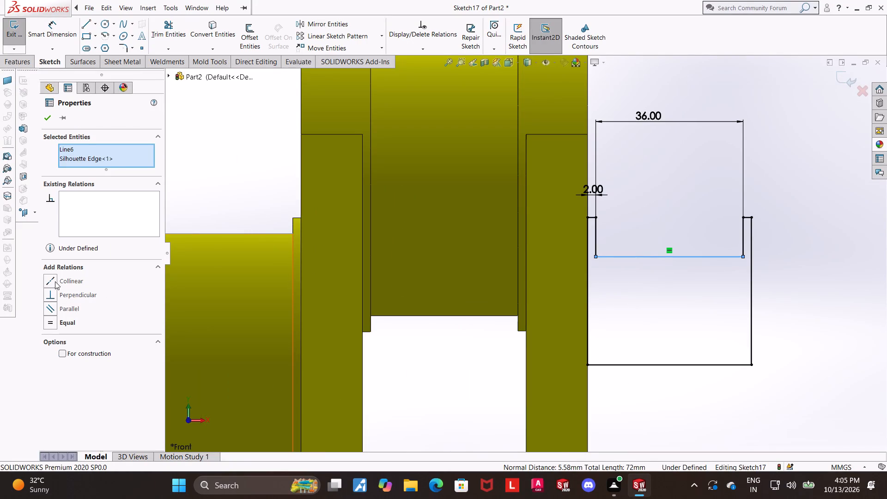
{"action": "left_click", "coordinate": [55, 281]}
{"action": "key", "text": "Escape"}
{"action": "key", "text": "Escape"}
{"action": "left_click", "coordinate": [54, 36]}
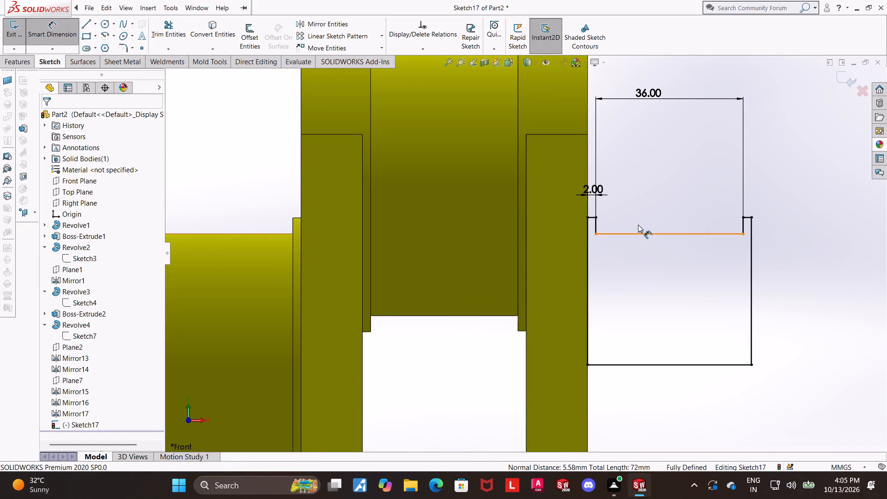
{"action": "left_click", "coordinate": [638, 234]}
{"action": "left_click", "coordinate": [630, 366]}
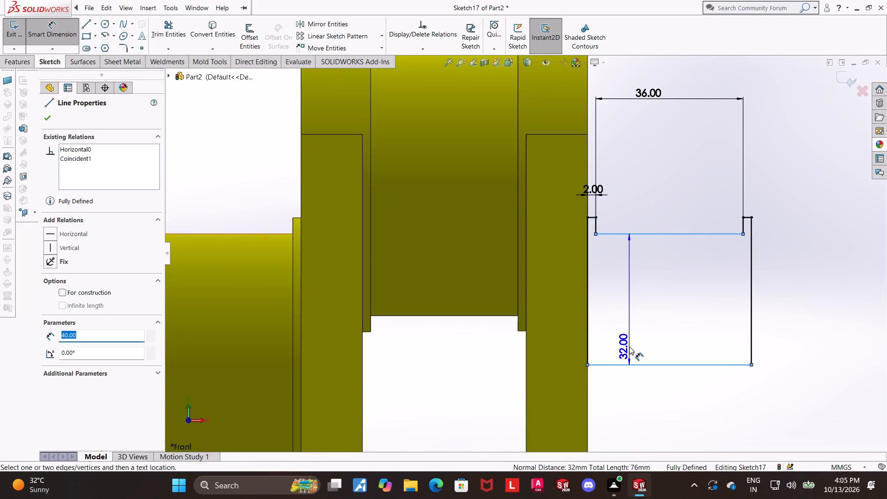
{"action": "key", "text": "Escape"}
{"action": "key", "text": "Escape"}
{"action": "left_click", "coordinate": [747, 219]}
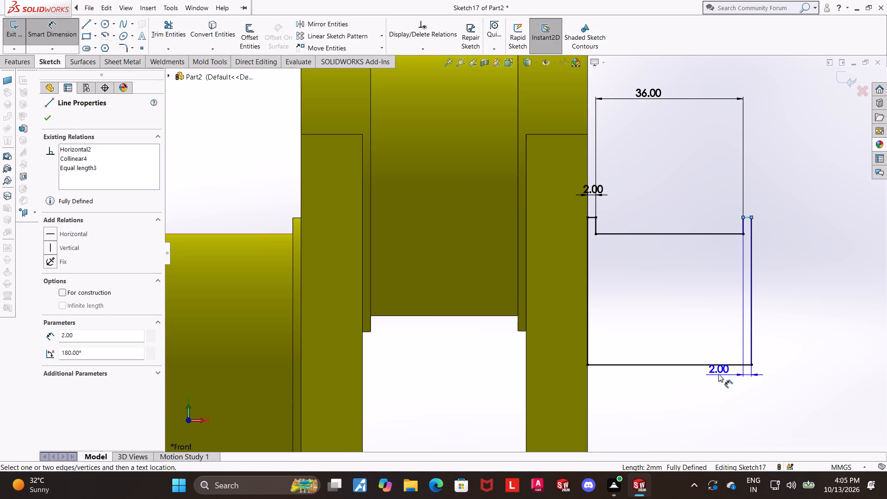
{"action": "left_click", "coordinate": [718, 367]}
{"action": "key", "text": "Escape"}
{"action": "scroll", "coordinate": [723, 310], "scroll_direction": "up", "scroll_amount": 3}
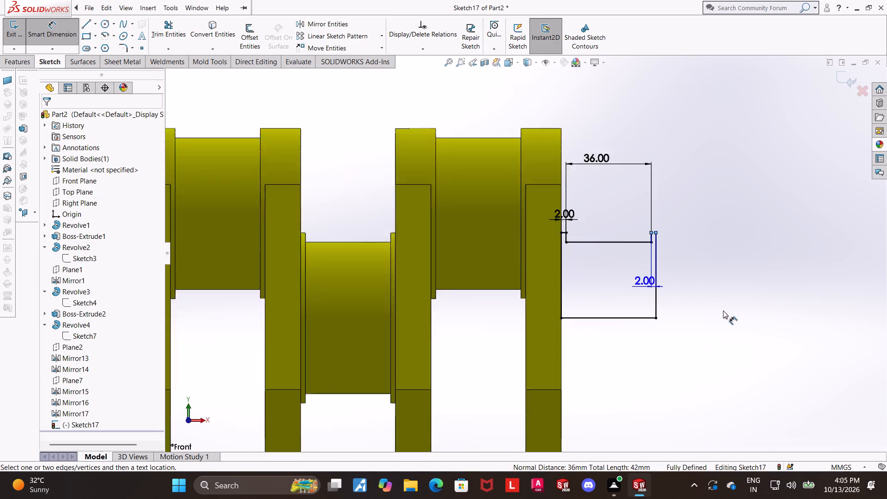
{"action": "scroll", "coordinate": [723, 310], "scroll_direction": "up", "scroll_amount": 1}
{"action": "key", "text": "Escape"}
Exit the sketch and revolve the collared journal profile 360° about its bottom line on the axis, merged with the body.
{"action": "scroll", "coordinate": [725, 209], "scroll_direction": "up", "scroll_amount": 1}
{"action": "middle_click_drag", "start_coordinate": [720, 208], "coordinate": [712, 216]}
{"action": "left_click", "coordinate": [840, 79]}
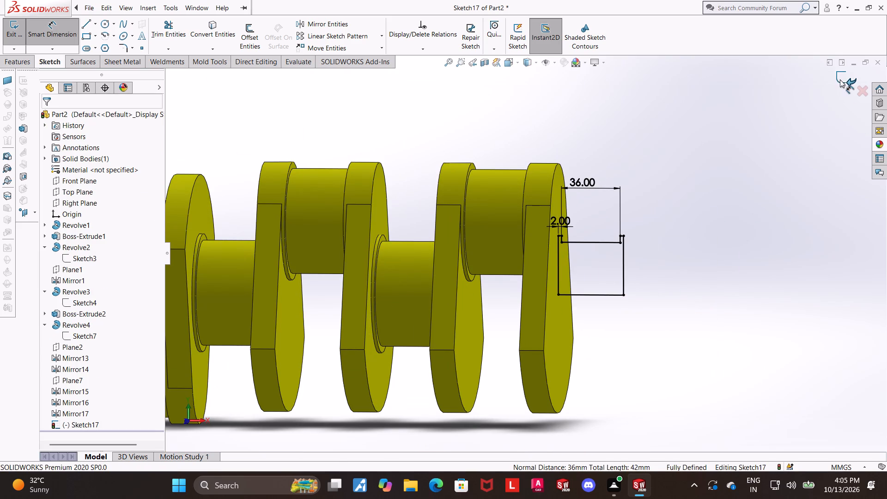
{"action": "left_click", "coordinate": [43, 34]}
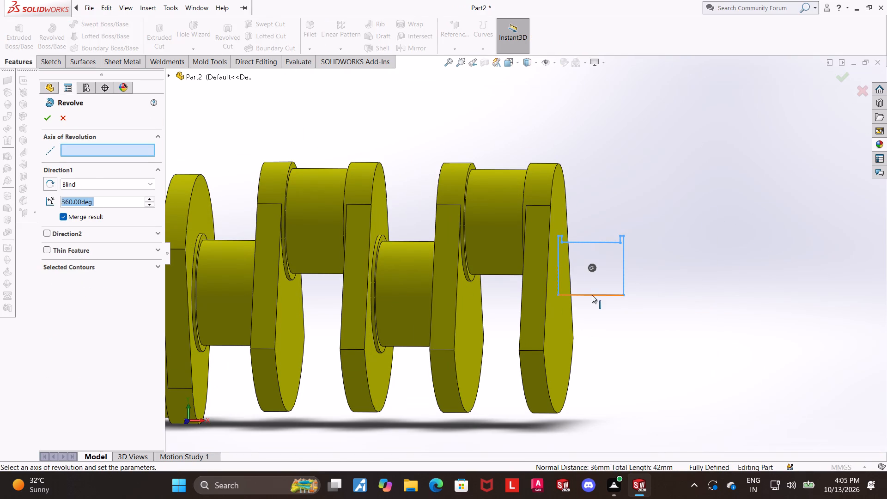
{"action": "left_click", "coordinate": [592, 295]}
{"action": "left_click", "coordinate": [50, 121]}
{"action": "left_click", "coordinate": [719, 215]}
Examine the crankshaft and its new collared end journal from several angles.
{"action": "scroll", "coordinate": [680, 198], "scroll_direction": "up", "scroll_amount": 1}
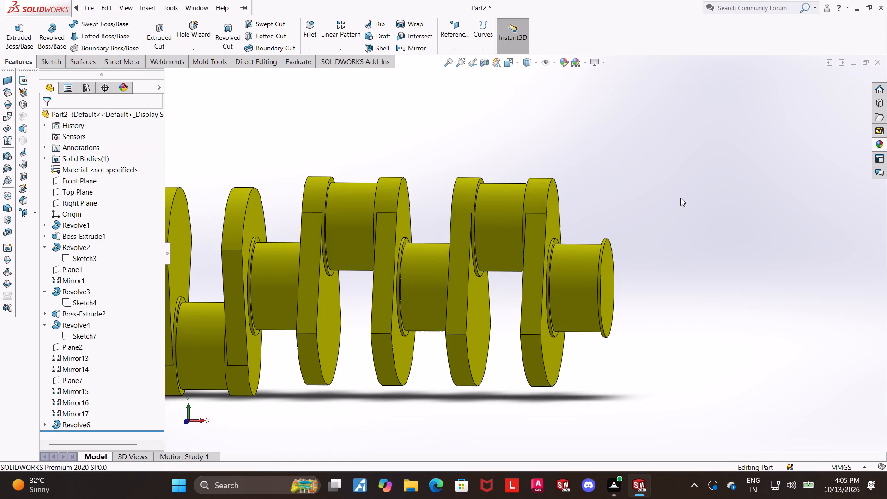
{"action": "scroll", "coordinate": [679, 199], "scroll_direction": "up", "scroll_amount": 1}
{"action": "middle_click_drag", "start_coordinate": [680, 207], "coordinate": [684, 203]}
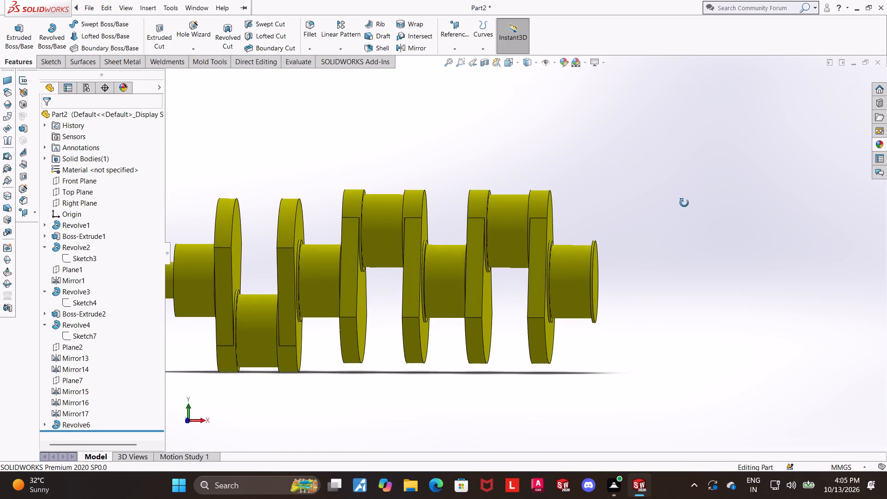
{"action": "middle_click_drag", "start_coordinate": [684, 203], "coordinate": [657, 198]}
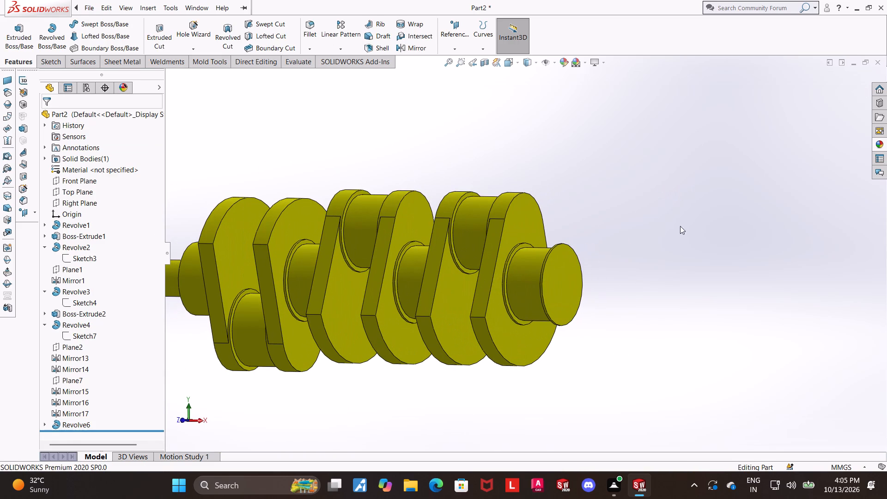
{"action": "middle_click_drag", "start_coordinate": [673, 232], "coordinate": [685, 236]}
{"action": "middle_click_drag", "start_coordinate": [688, 232], "coordinate": [698, 227]}
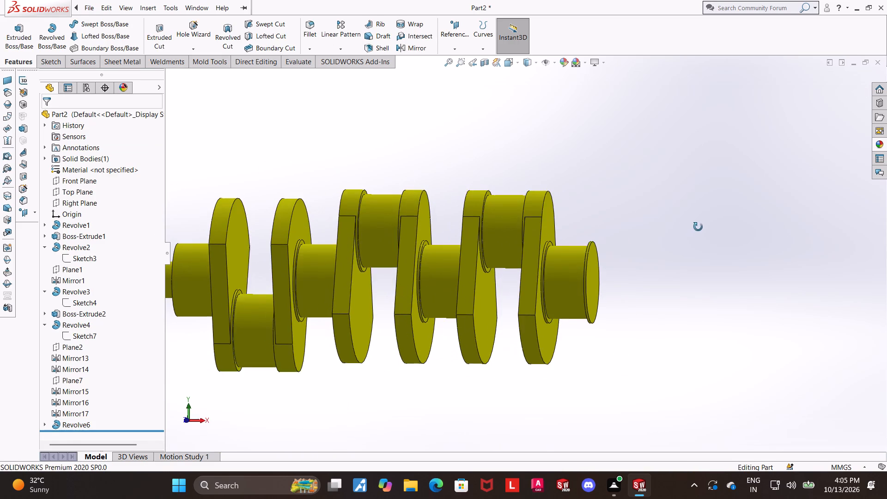
{"action": "middle_click_drag", "start_coordinate": [698, 227], "coordinate": [692, 243]}
{"action": "scroll", "coordinate": [691, 244], "scroll_direction": "up", "scroll_amount": 1}
{"action": "middle_click_drag", "start_coordinate": [699, 252], "coordinate": [711, 266]}
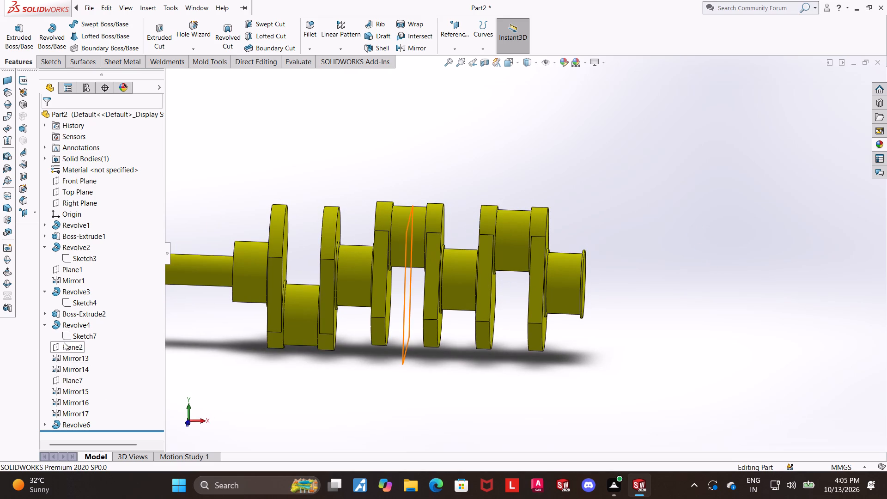
Mirror the first crank throw's two flanges and pin (Mirror1, Revolve2, Boss-Extrude1) about Plane7.
{"action": "left_click", "coordinate": [66, 383]}
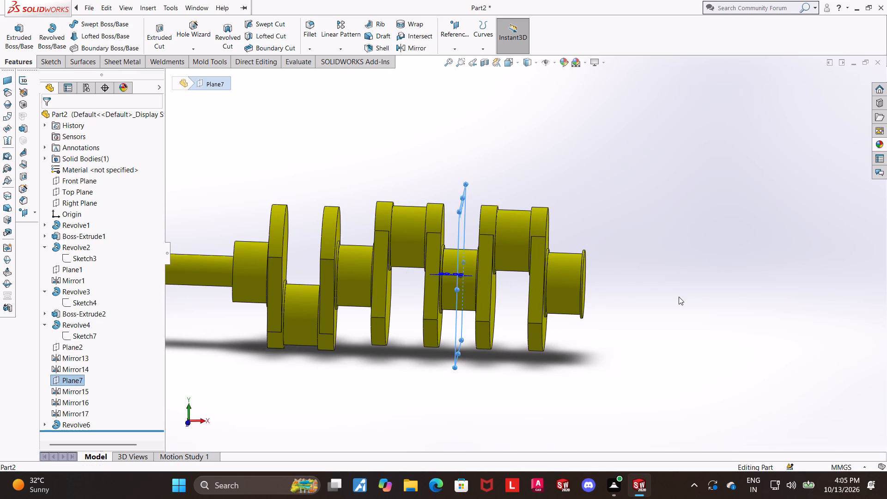
{"action": "middle_click_drag", "start_coordinate": [677, 297], "coordinate": [667, 299]}
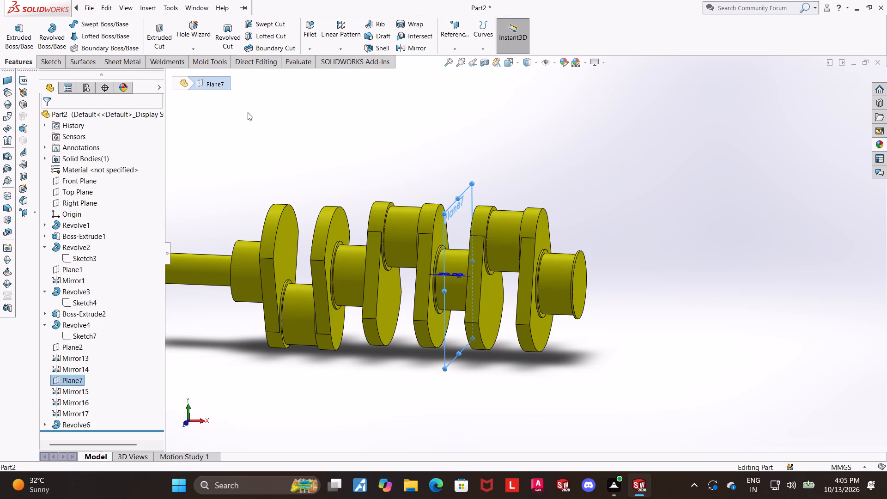
{"action": "left_click", "coordinate": [416, 42]}
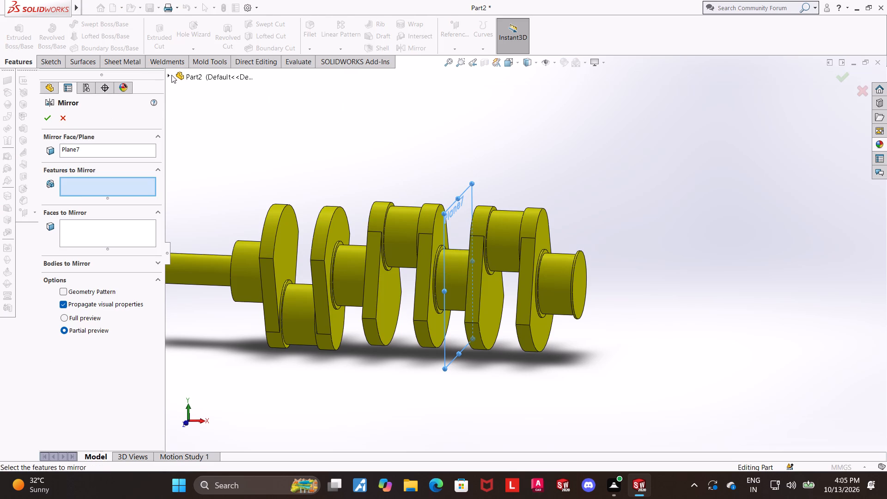
{"action": "left_click", "coordinate": [171, 75]}
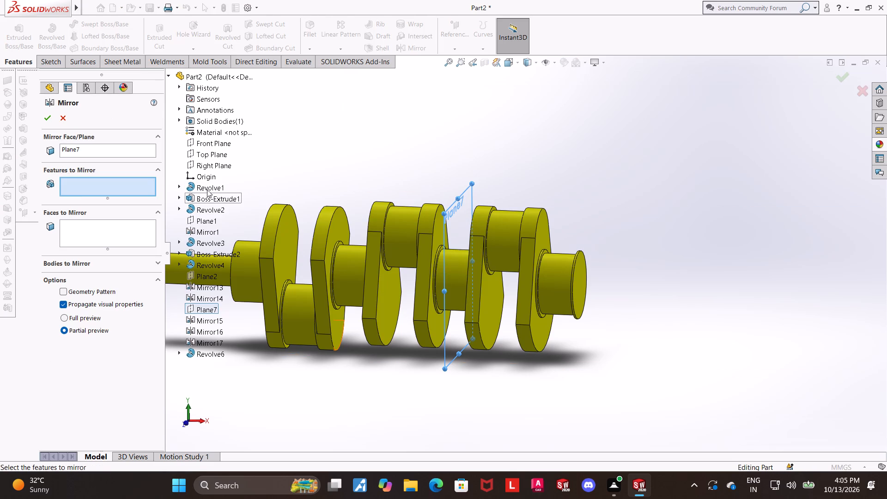
{"action": "left_click", "coordinate": [210, 228]}
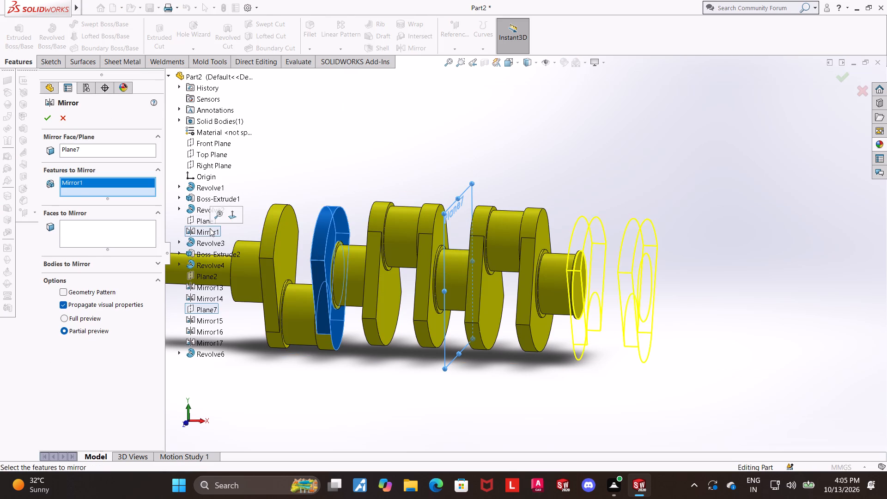
{"action": "left_click", "coordinate": [200, 207]}
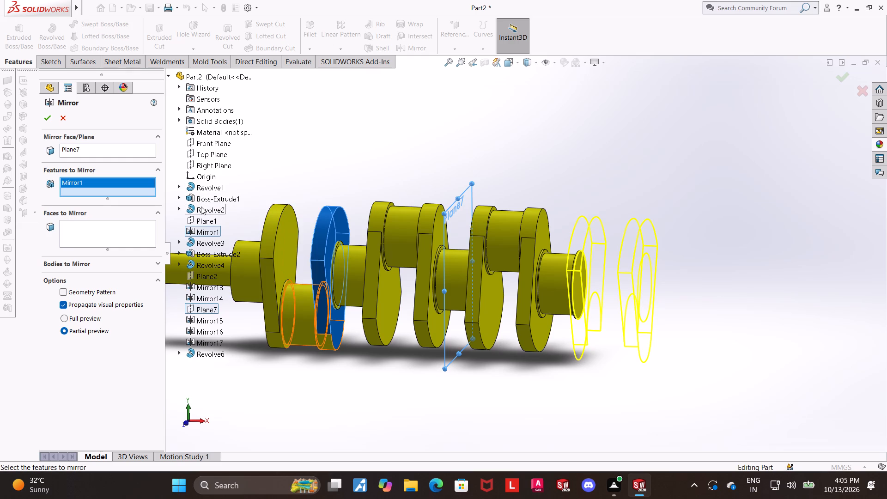
{"action": "double_click", "coordinate": [208, 210]}
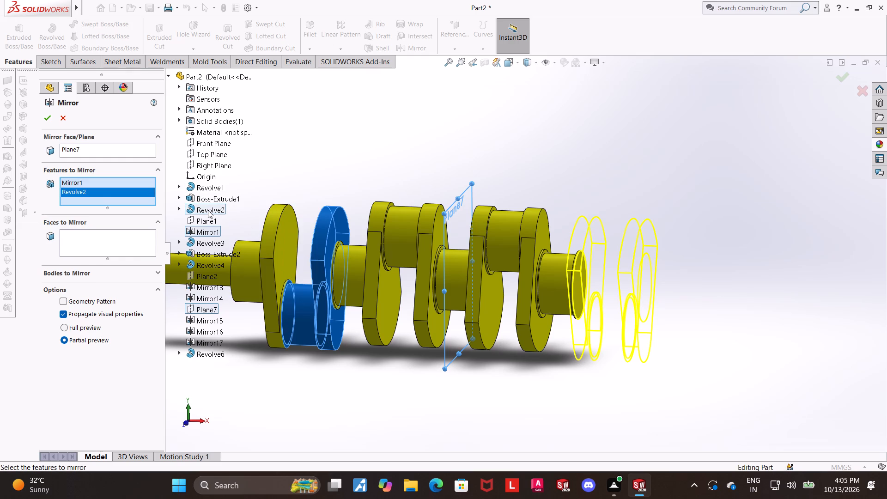
{"action": "double_click", "coordinate": [210, 196]}
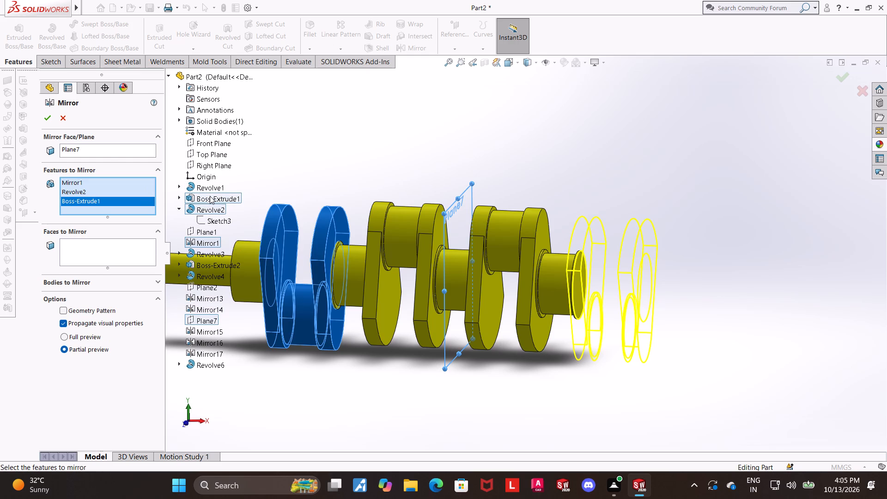
{"action": "left_click", "coordinate": [49, 118]}
{"action": "left_click", "coordinate": [674, 196]}
Examine the mirrored geometry at the crankshaft's far end from several angles.
{"action": "scroll", "coordinate": [664, 213], "scroll_direction": "up", "scroll_amount": 2}
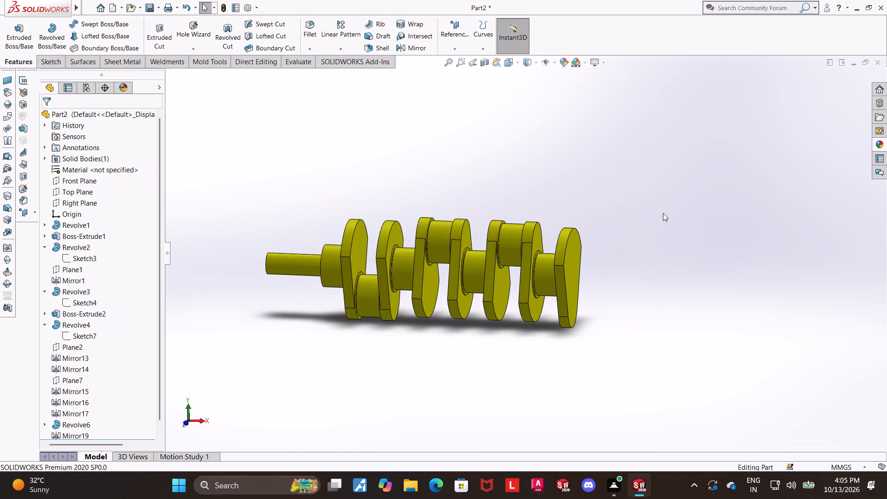
{"action": "middle_click_drag", "start_coordinate": [659, 222], "coordinate": [644, 226]}
{"action": "scroll", "coordinate": [79, 290], "scroll_direction": "down", "scroll_amount": 5}
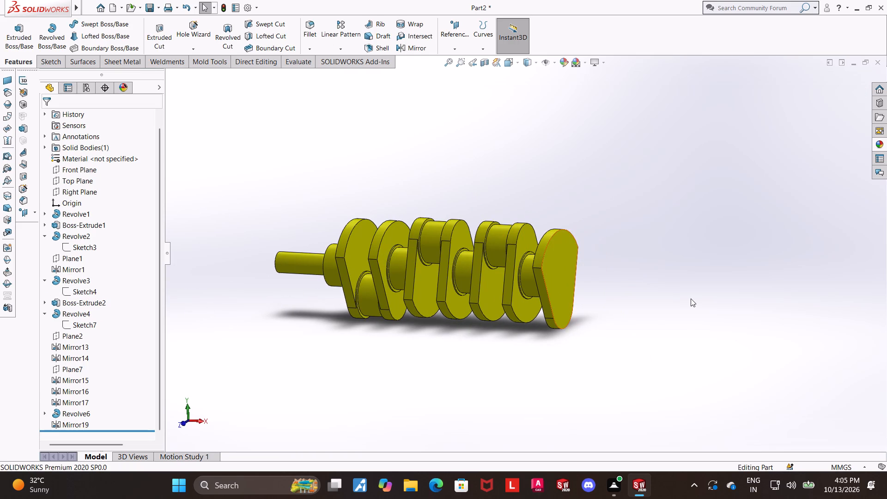
{"action": "scroll", "coordinate": [691, 298], "scroll_direction": "up", "scroll_amount": 2}
{"action": "scroll", "coordinate": [529, 260], "scroll_direction": "down", "scroll_amount": 3}
{"action": "middle_click", "coordinate": [557, 268]}
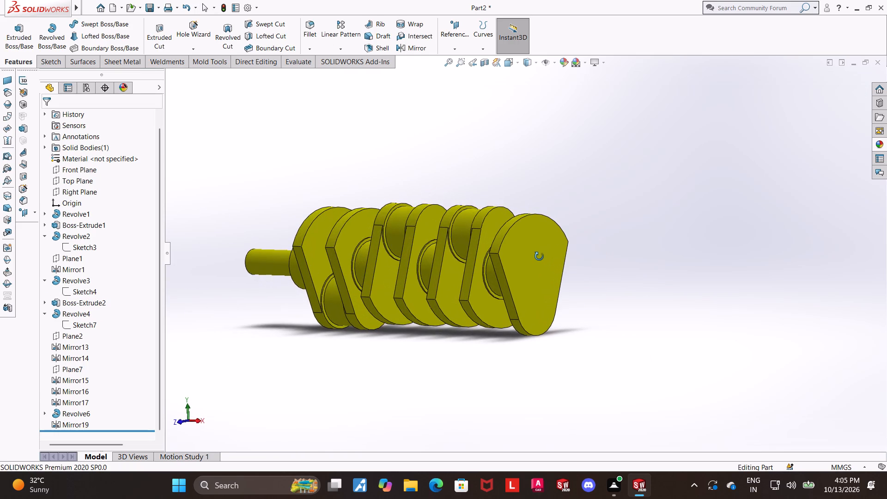
{"action": "middle_click", "coordinate": [466, 301]}
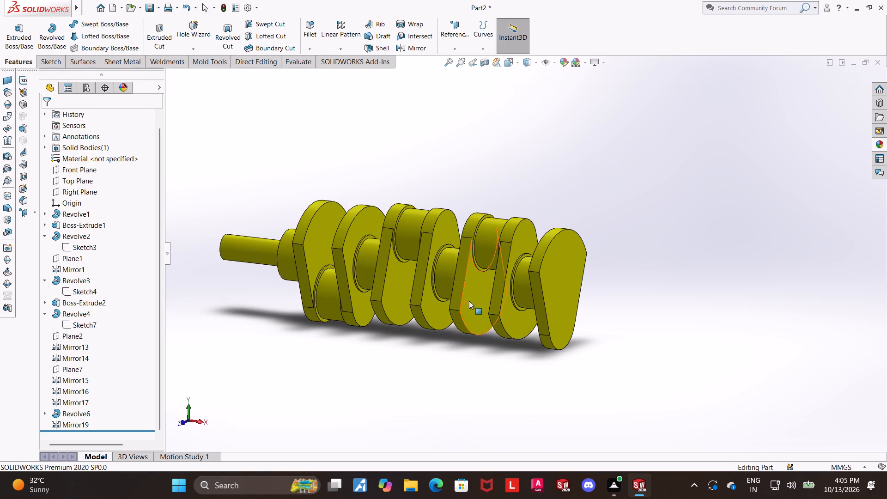
Mirror the first crank pin (Revolve2) about Plane7.
{"action": "left_click", "coordinate": [424, 52]}
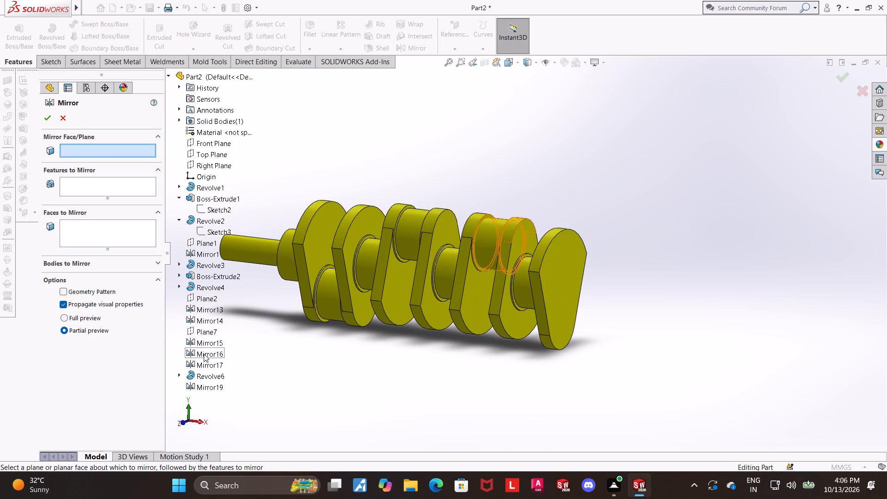
{"action": "left_click", "coordinate": [205, 329]}
{"action": "middle_click_drag", "start_coordinate": [410, 336], "coordinate": [424, 337]}
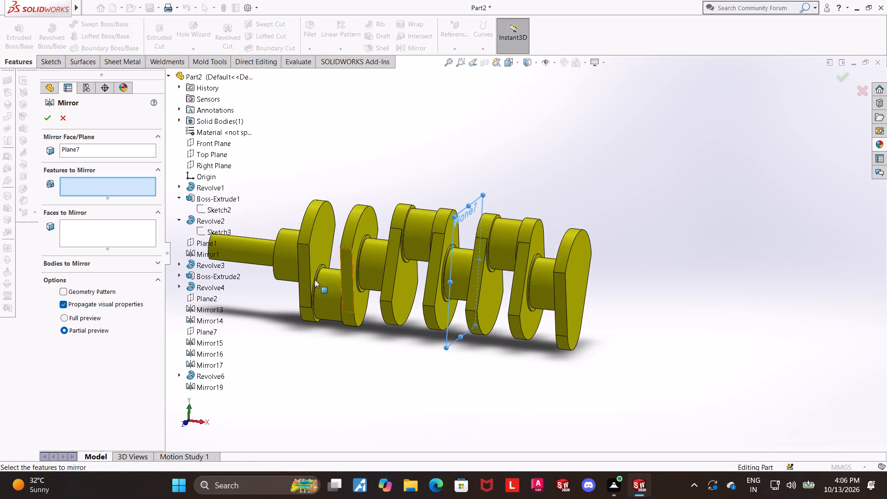
{"action": "left_click", "coordinate": [207, 219]}
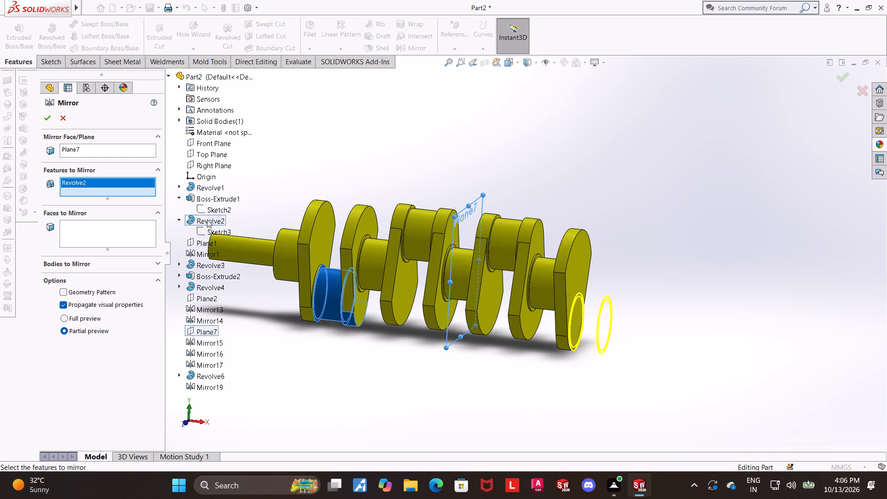
{"action": "left_click", "coordinate": [52, 117]}
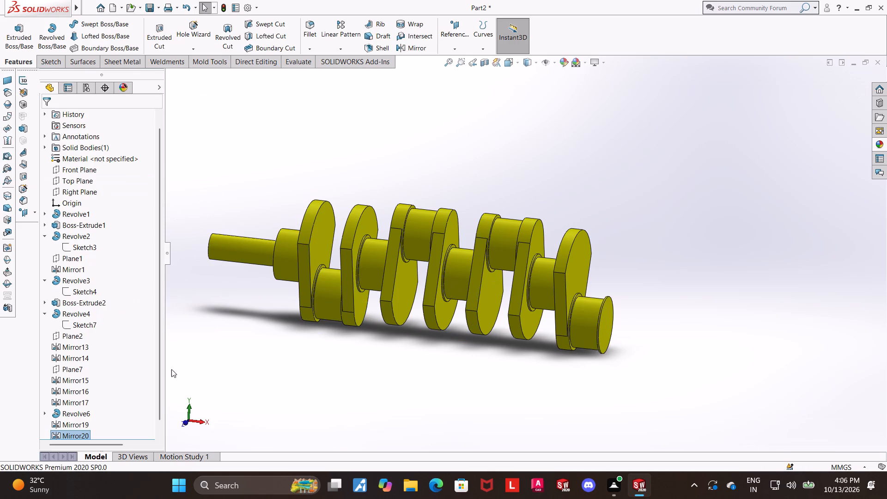
{"action": "scroll", "coordinate": [79, 385], "scroll_direction": "down", "scroll_amount": 4}
Mirror the first crank flange (Boss-Extrude1) about Plane7, clearing the wrongly selected Plane1 and Mirror20.
{"action": "left_click", "coordinate": [406, 46]}
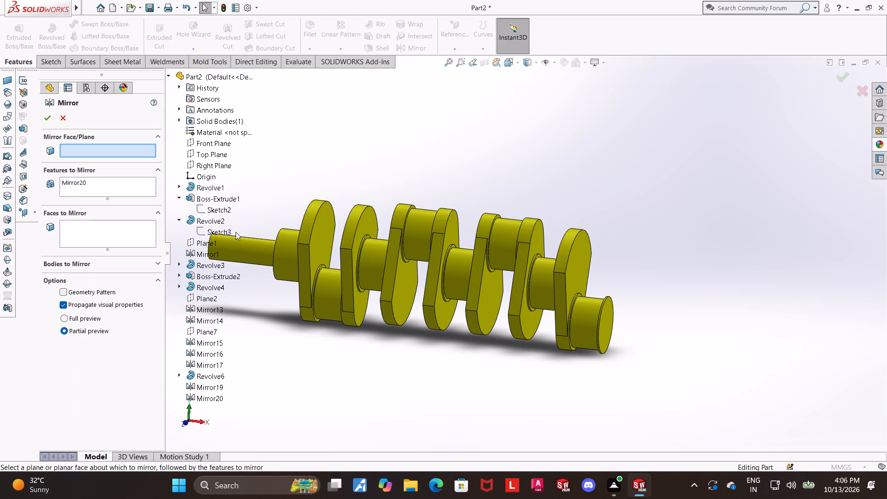
{"action": "left_click", "coordinate": [202, 238]}
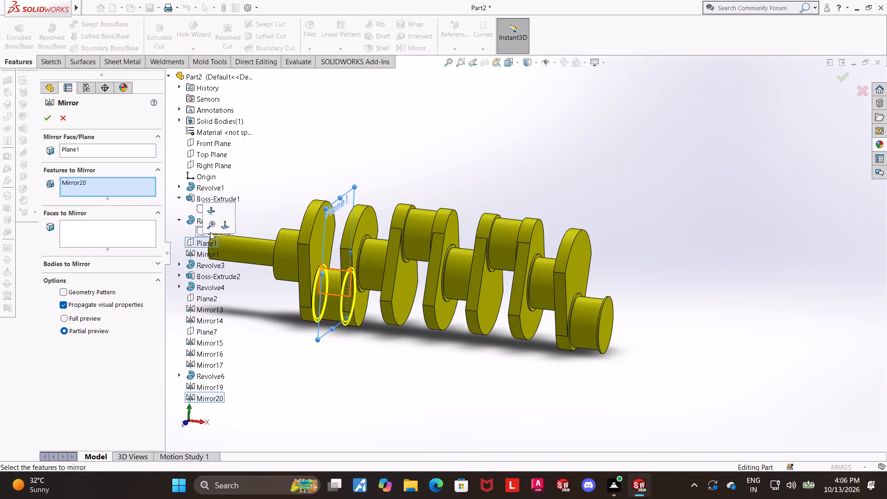
{"action": "left_click", "coordinate": [285, 160]}
{"action": "right_click", "coordinate": [95, 149]}
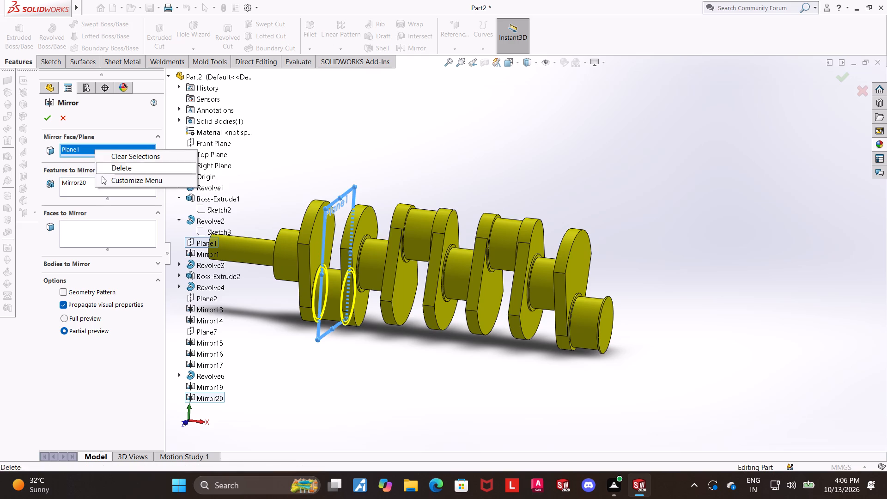
{"action": "left_click", "coordinate": [112, 171]}
{"action": "right_click", "coordinate": [97, 190]}
{"action": "left_click", "coordinate": [111, 196]}
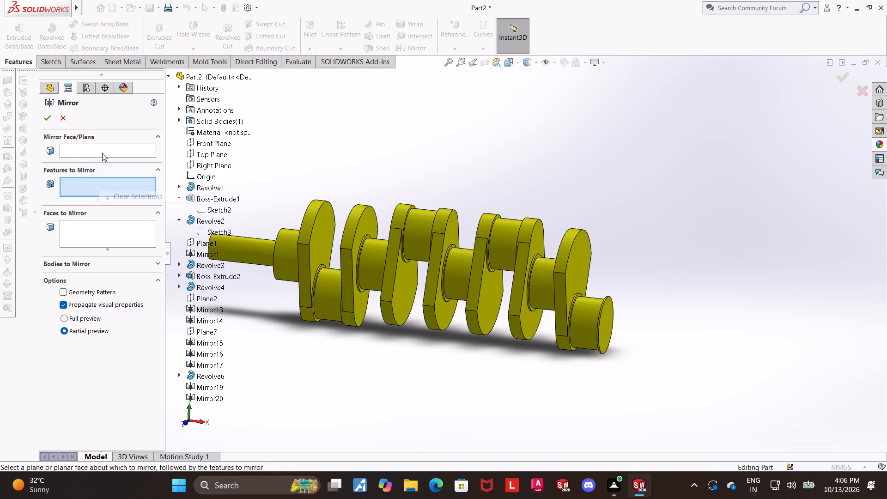
{"action": "double_click", "coordinate": [102, 149]}
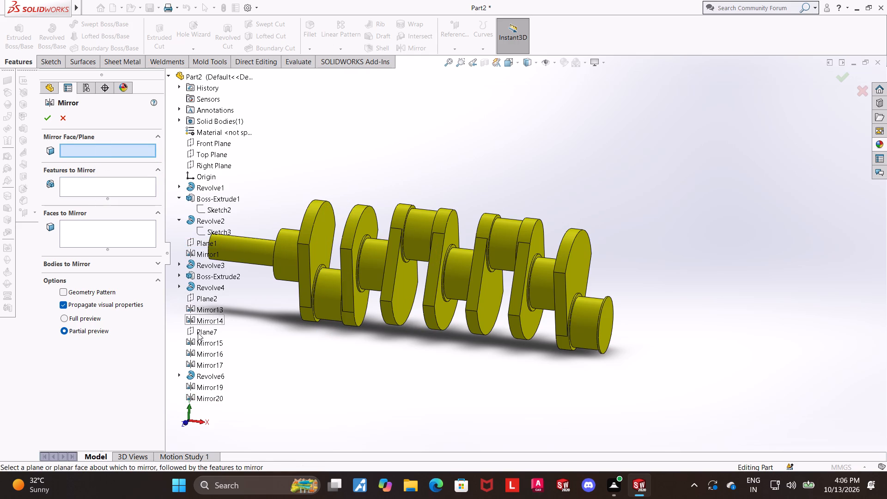
{"action": "left_click", "coordinate": [198, 333]}
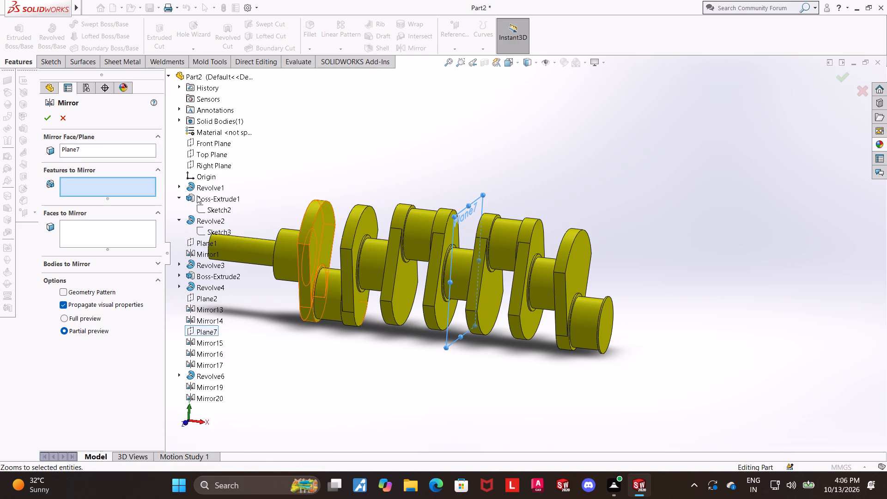
{"action": "double_click", "coordinate": [197, 195]}
{"action": "left_click", "coordinate": [51, 117]}
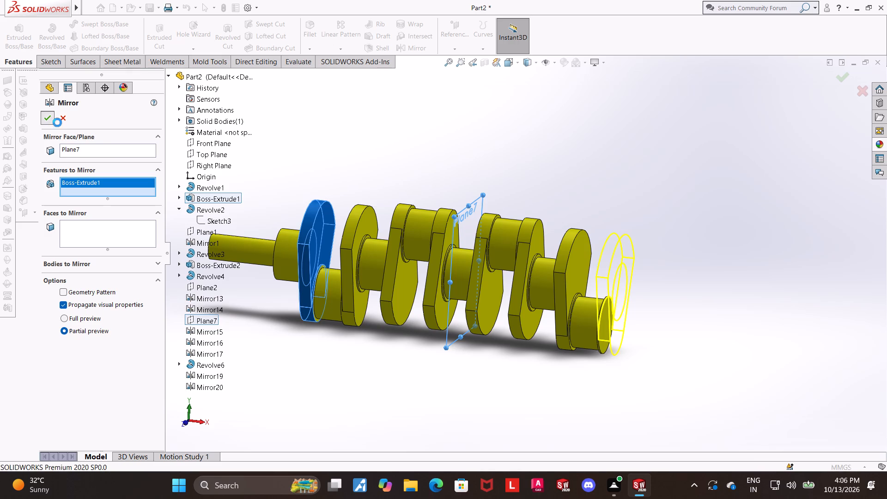
{"action": "left_click", "coordinate": [568, 165]}
{"action": "middle_click", "coordinate": [643, 210]}
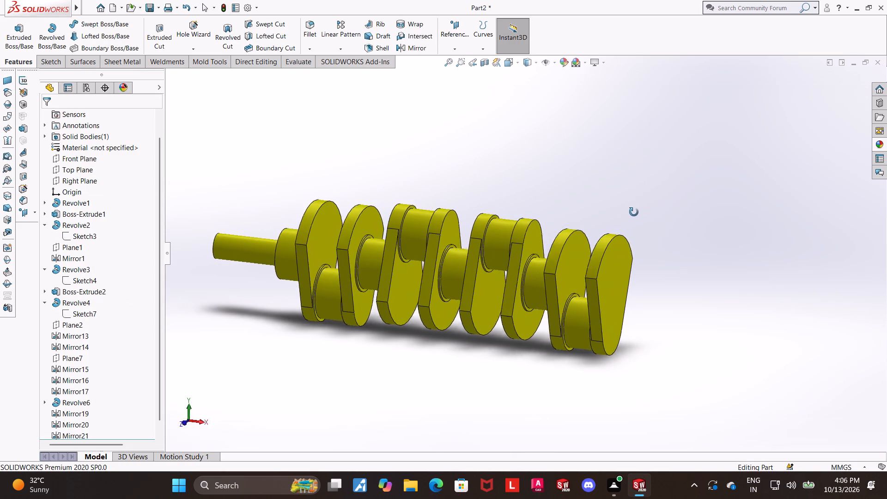
{"action": "scroll", "coordinate": [641, 213], "scroll_direction": "up", "scroll_amount": 1}
Create a reference plane offset 20 mm from the inner face of the last throw's first flange, towards the outer flange.
{"action": "scroll", "coordinate": [666, 246], "scroll_direction": "down", "scroll_amount": 1}
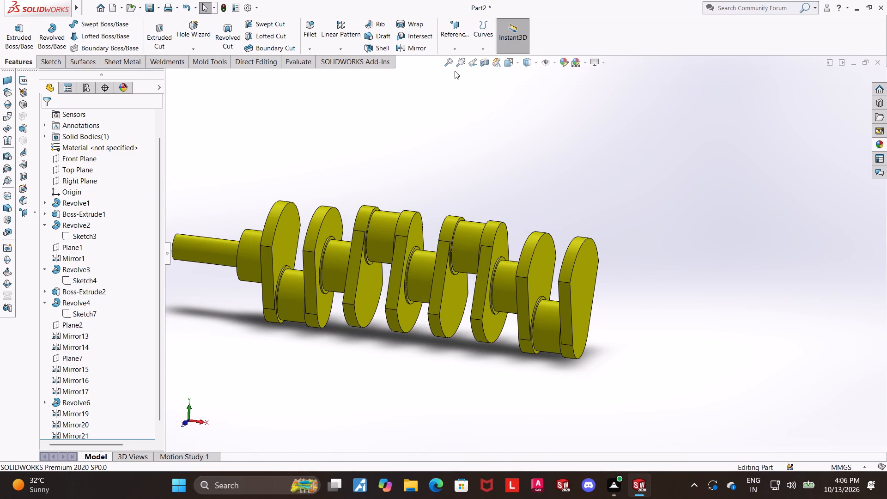
{"action": "left_click", "coordinate": [453, 45]}
{"action": "left_click", "coordinate": [458, 57]}
{"action": "left_click", "coordinate": [532, 263]}
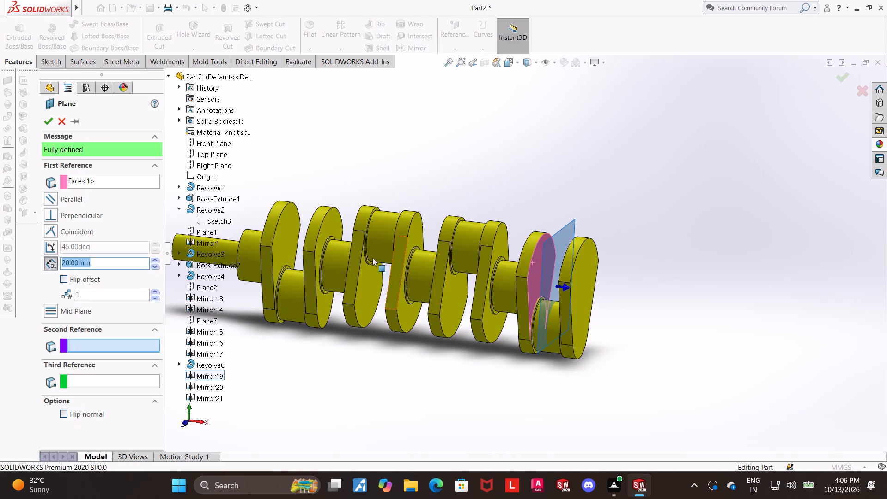
{"action": "left_click", "coordinate": [52, 120]}
{"action": "left_click", "coordinate": [564, 158]}
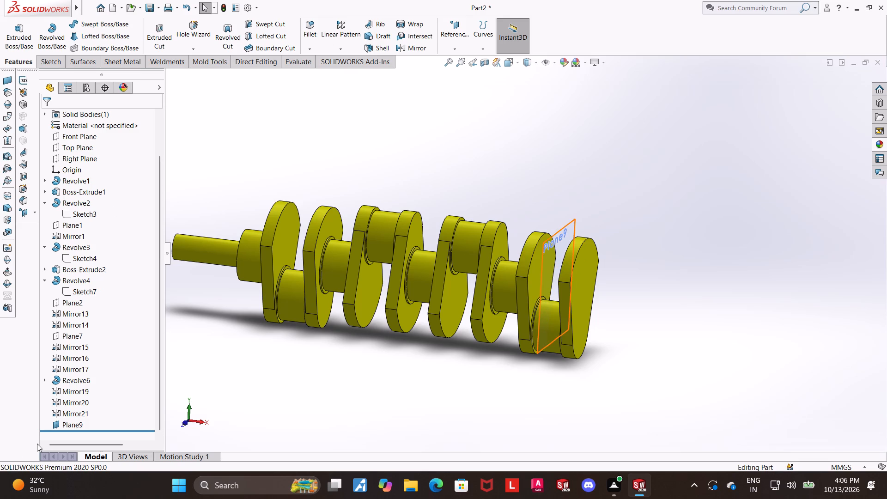
Mirror the collared journal (Revolve6) about Plane9 to the outer side of the last flange.
{"action": "left_click", "coordinate": [403, 44]}
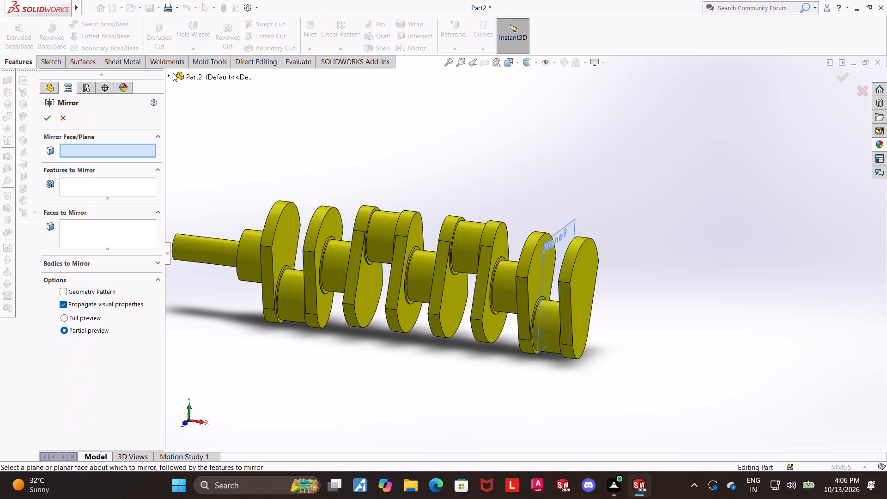
{"action": "left_click", "coordinate": [167, 73]}
{"action": "left_click", "coordinate": [169, 78]}
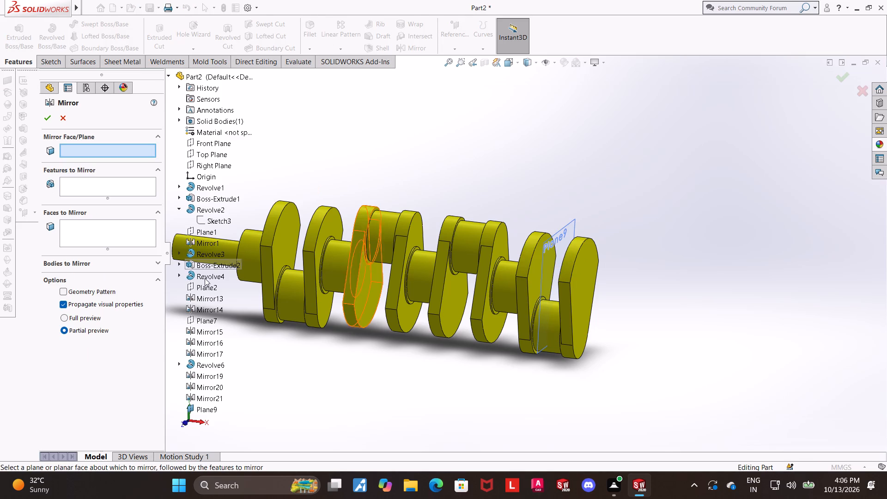
{"action": "left_click", "coordinate": [200, 405]}
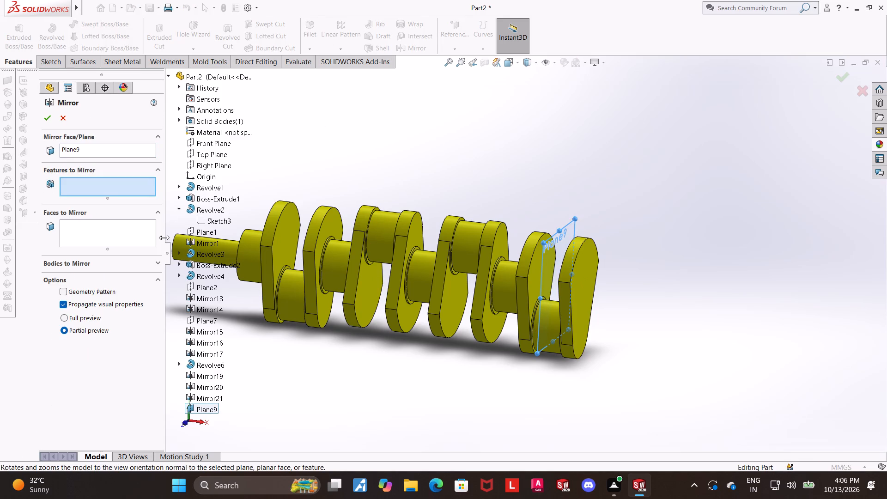
{"action": "left_click", "coordinate": [201, 367]}
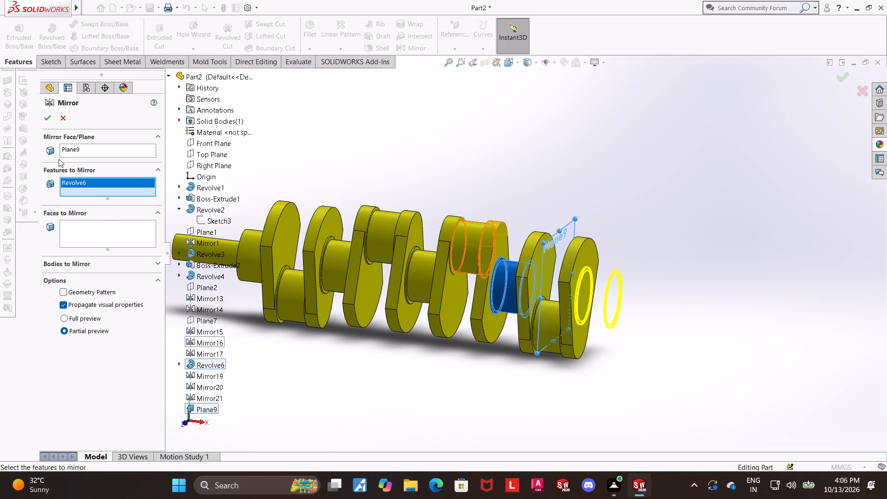
{"action": "left_click", "coordinate": [46, 116]}
{"action": "left_click", "coordinate": [688, 200]}
{"action": "middle_click_drag", "start_coordinate": [675, 226], "coordinate": [661, 232]}
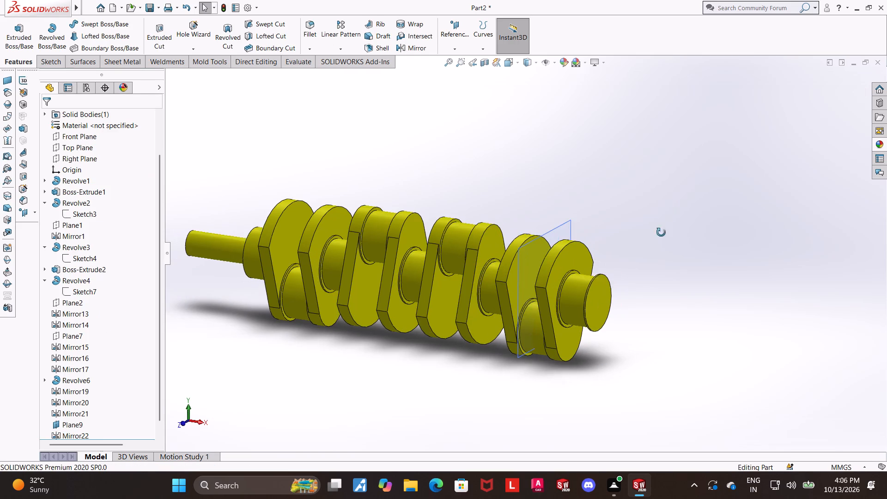
{"action": "middle_click_drag", "start_coordinate": [661, 232], "coordinate": [661, 232]}
Start a sketch on the end journal's outer face and draw a circle about 195 mm in diameter centred on the origin.
{"action": "left_click", "coordinate": [581, 305]}
{"action": "left_click", "coordinate": [619, 280]}
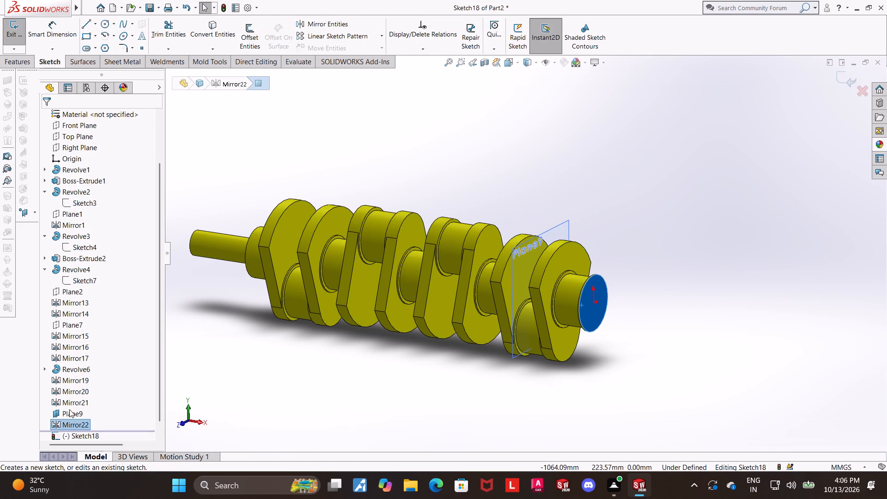
{"action": "scroll", "coordinate": [90, 374], "scroll_direction": "down", "scroll_amount": 4}
{"action": "left_click", "coordinate": [86, 426]}
{"action": "left_click", "coordinate": [109, 412]}
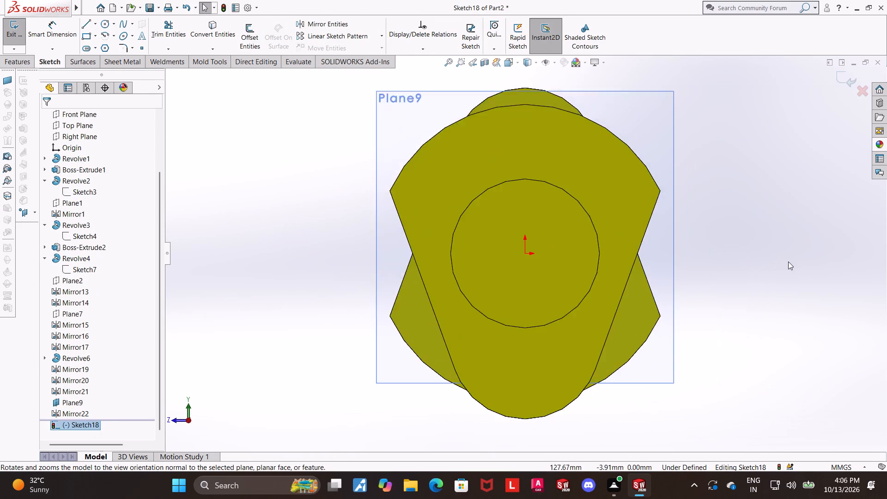
{"action": "scroll", "coordinate": [694, 263], "scroll_direction": "up", "scroll_amount": 3}
{"action": "left_click", "coordinate": [107, 23]}
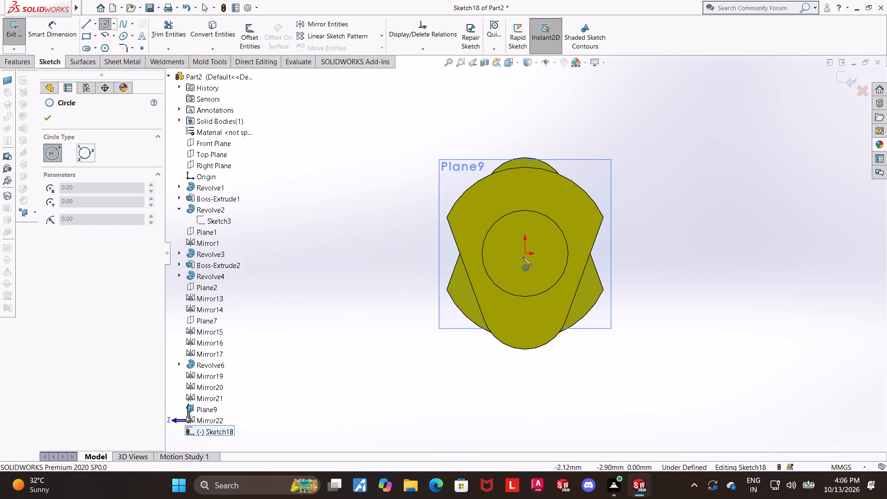
{"action": "left_click", "coordinate": [525, 255]}
{"action": "left_click", "coordinate": [636, 217]}
{"action": "key", "text": "Escape"}
{"action": "key", "text": "Escape"}
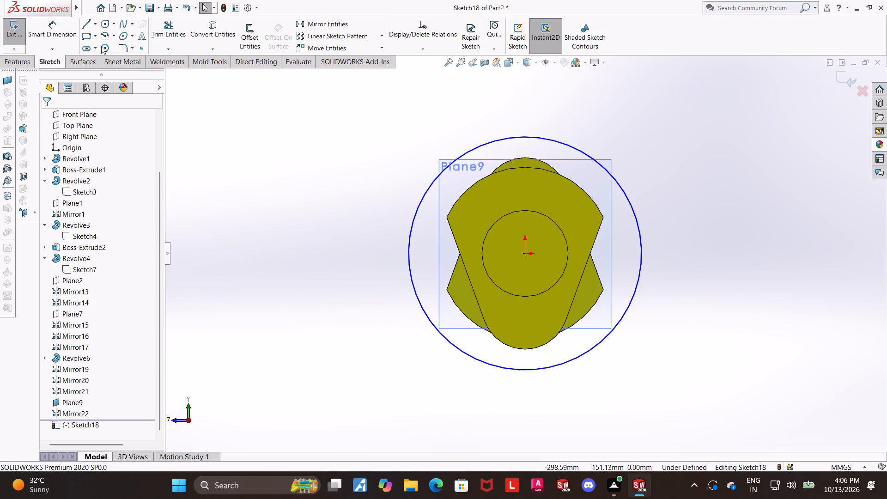
Dimension the circle's diameter to 180 mm.
{"action": "left_click", "coordinate": [71, 29]}
{"action": "left_click", "coordinate": [475, 146]}
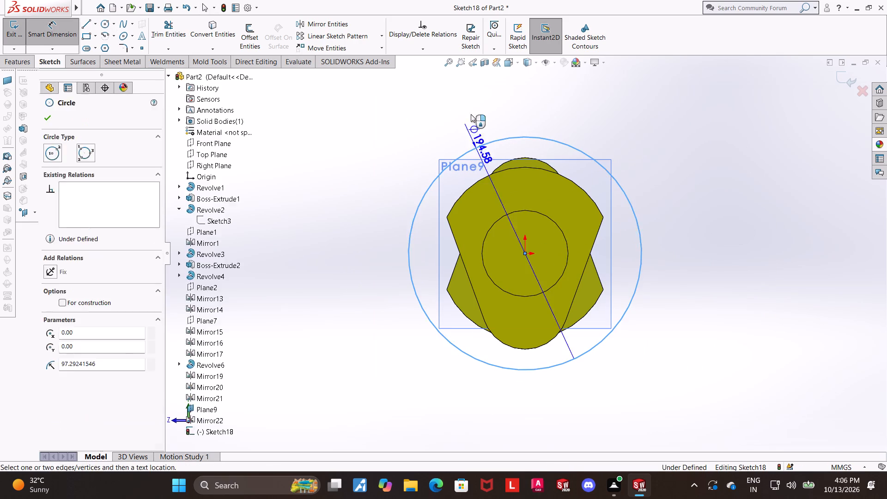
{"action": "left_click", "coordinate": [471, 113]}
{"action": "type", "text": "180"}
{"action": "key", "text": "Return"}
{"action": "key", "text": "Escape"}
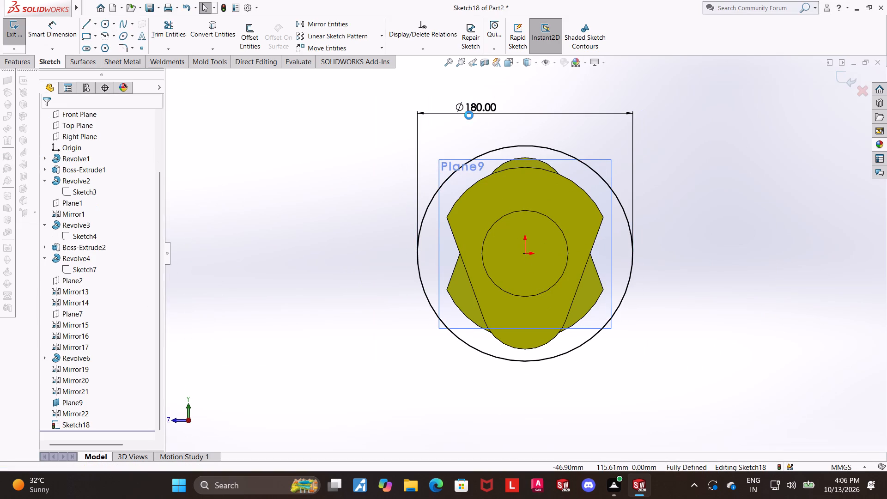
{"action": "key", "text": "Escape"}
Set the circle's diameter to 144 mm and exit the sketch.
{"action": "scroll", "coordinate": [630, 274], "scroll_direction": "up", "scroll_amount": 1}
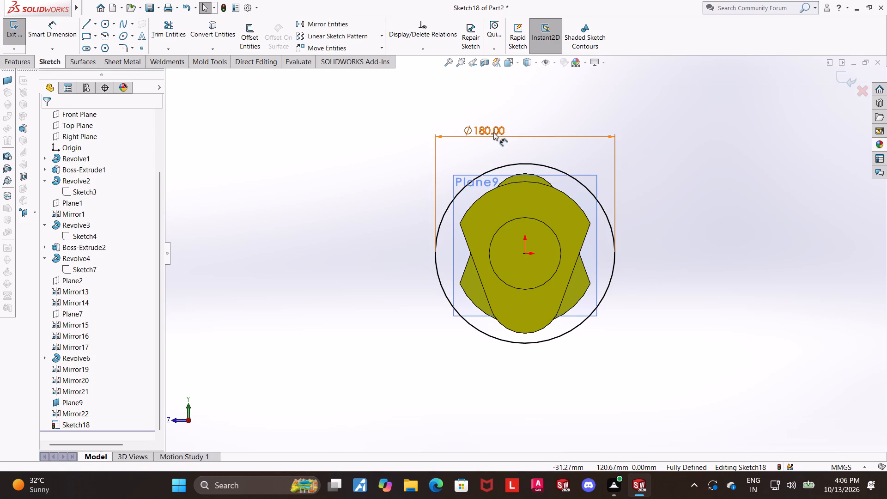
{"action": "double_click", "coordinate": [493, 132]}
{"action": "type", "text": "11"}
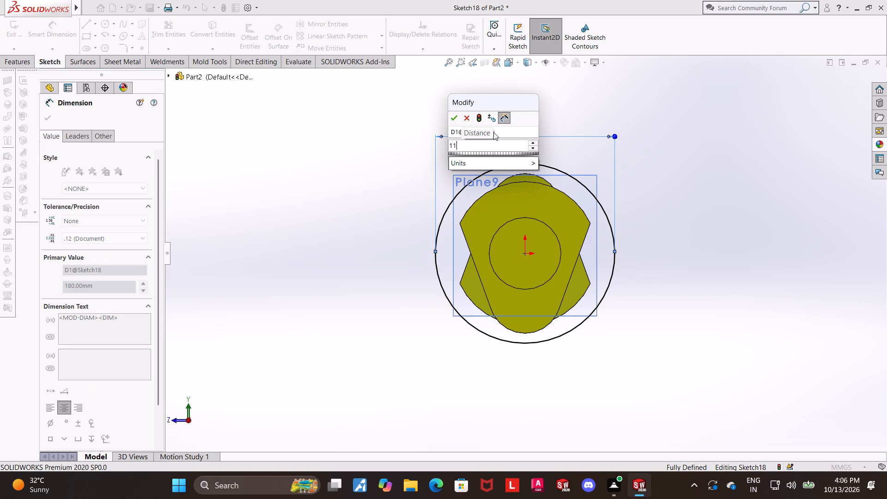
{"action": "key", "text": "BackSpace"}
{"action": "type", "text": "44"}
{"action": "key", "text": "Return"}
{"action": "key", "text": "Escape"}
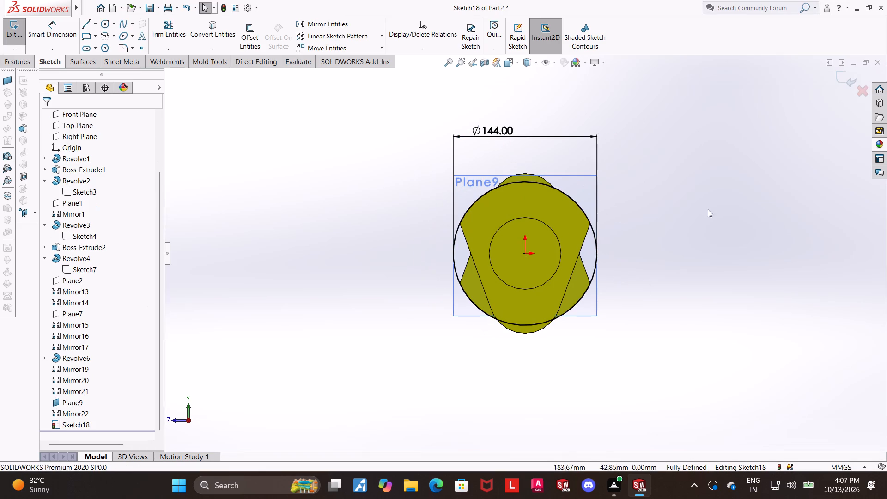
{"action": "left_click", "coordinate": [850, 79]}
Extrude the circle 15 mm outward from the end journal as a disc, merged with the body.
{"action": "middle_click_drag", "start_coordinate": [600, 183], "coordinate": [624, 207]}
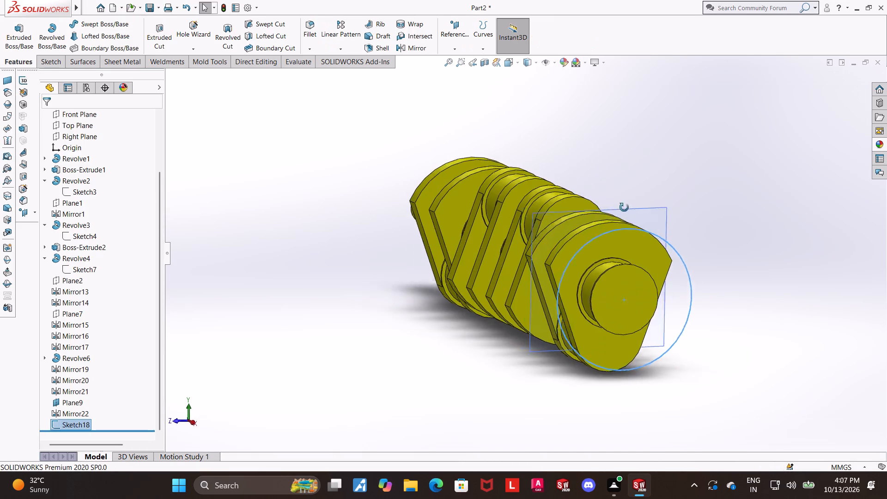
{"action": "middle_click_drag", "start_coordinate": [624, 207], "coordinate": [633, 215]}
{"action": "left_click", "coordinate": [20, 44]}
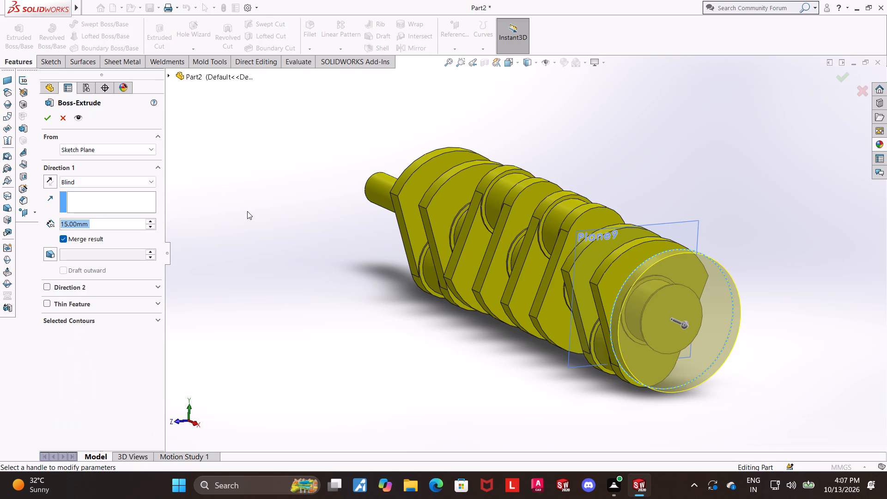
{"action": "left_click", "coordinate": [46, 120]}
{"action": "left_click", "coordinate": [270, 321]}
{"action": "scroll", "coordinate": [274, 323], "scroll_direction": "up", "scroll_amount": 1}
{"action": "middle_click_drag", "start_coordinate": [275, 323], "coordinate": [314, 320]}
Measure the crankshaft's overall length from the thin shaft's end face to the end disc's outer face.
{"action": "left_click", "coordinate": [305, 60]}
{"action": "middle_click_drag", "start_coordinate": [300, 258], "coordinate": [334, 265]}
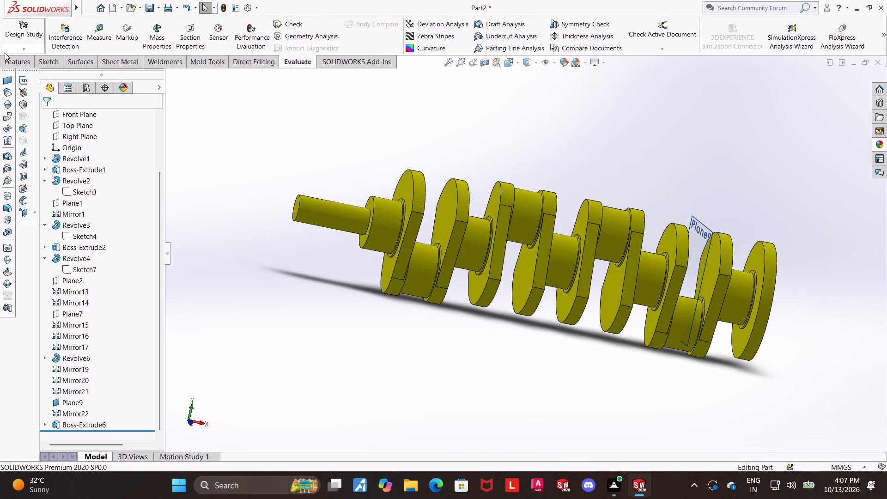
{"action": "left_click", "coordinate": [89, 36]}
{"action": "middle_click_drag", "start_coordinate": [276, 194], "coordinate": [336, 265]}
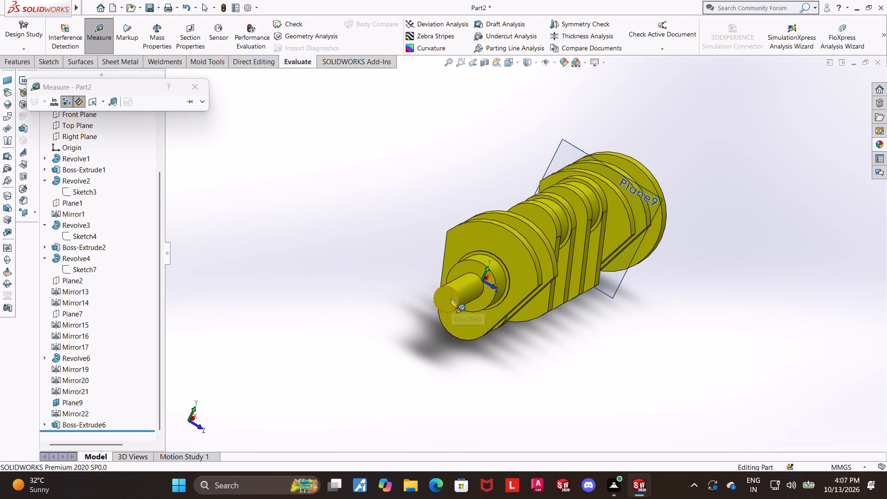
{"action": "left_click", "coordinate": [451, 299]}
{"action": "scroll", "coordinate": [734, 314], "scroll_direction": "up", "scroll_amount": 4}
{"action": "middle_click_drag", "start_coordinate": [690, 204], "coordinate": [611, 274]}
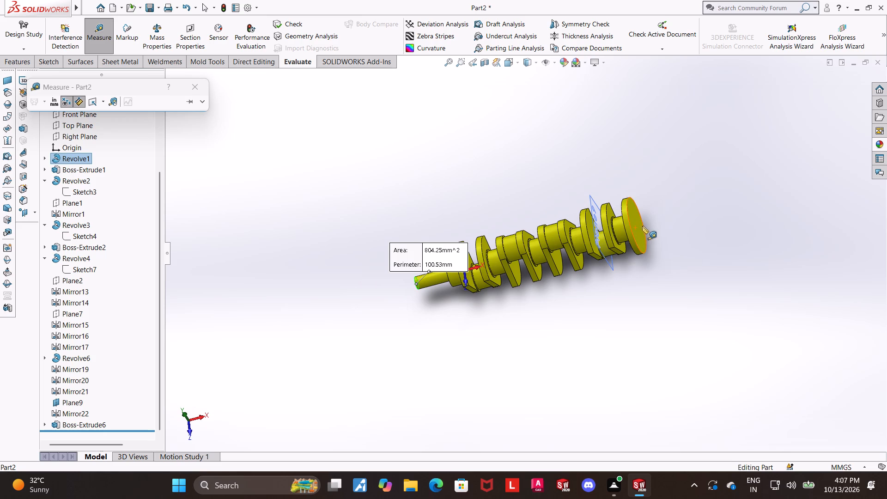
{"action": "left_click", "coordinate": [638, 226]}
{"action": "scroll", "coordinate": [644, 332], "scroll_direction": "down", "scroll_amount": 1}
{"action": "scroll", "coordinate": [644, 332], "scroll_direction": "up", "scroll_amount": 1}
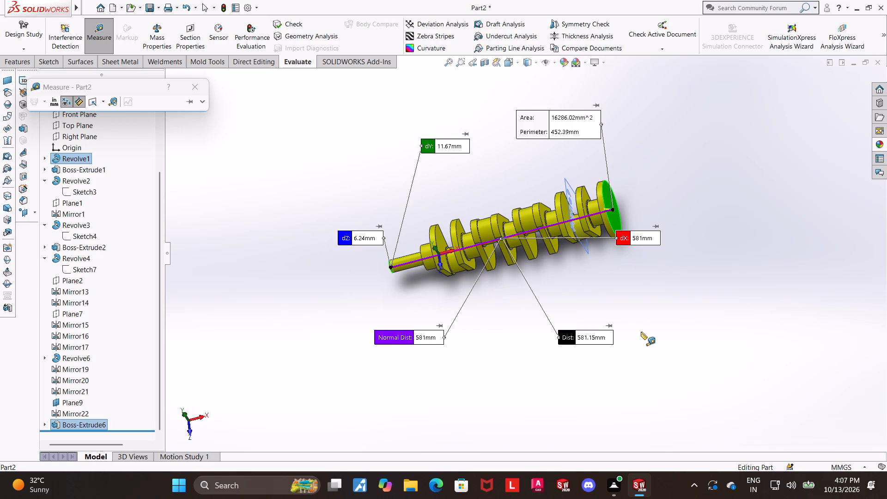
Clear the end-to-end measurement and examine the crankshaft's webs and flange end from several angles.
{"action": "scroll", "coordinate": [641, 332], "scroll_direction": "up", "scroll_amount": 1}
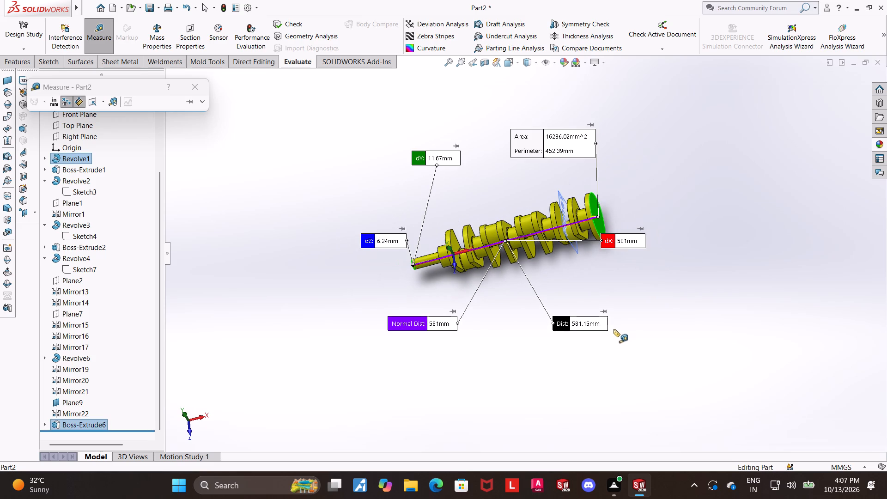
{"action": "left_click", "coordinate": [629, 293]}
{"action": "middle_click_drag", "start_coordinate": [580, 244], "coordinate": [590, 279]}
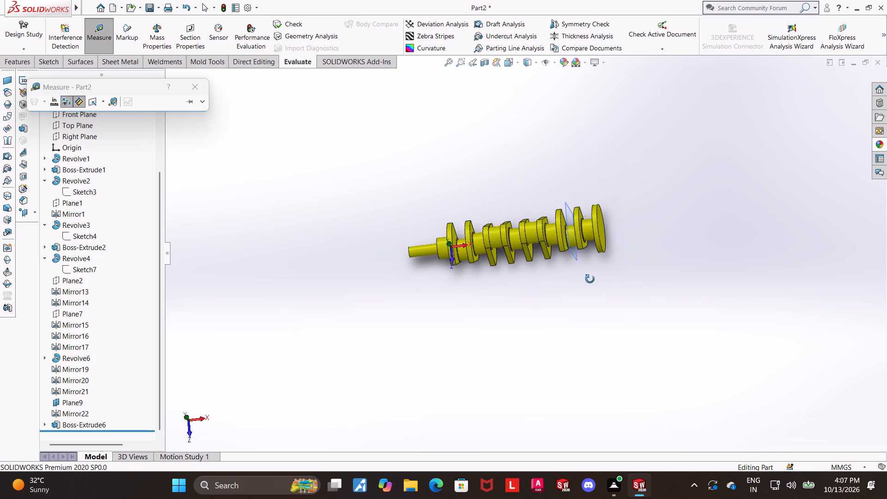
{"action": "middle_click_drag", "start_coordinate": [590, 279], "coordinate": [596, 265]}
{"action": "scroll", "coordinate": [601, 220], "scroll_direction": "down", "scroll_amount": 1}
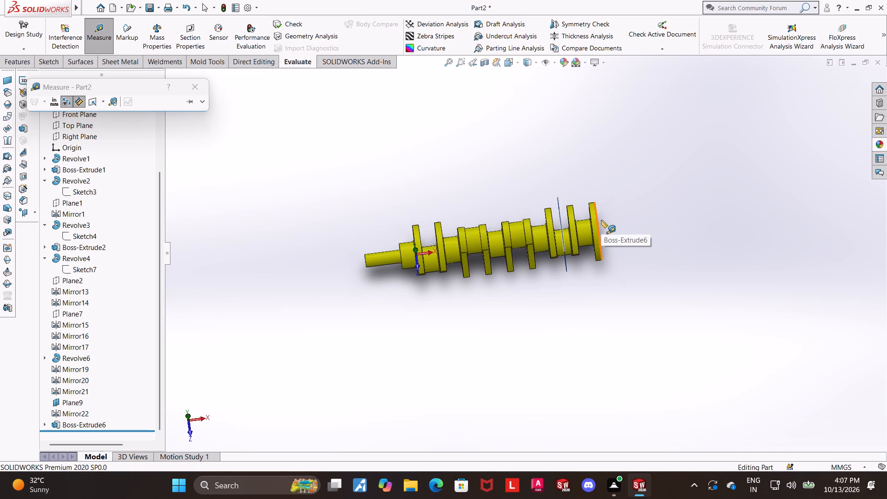
{"action": "middle_click_drag", "start_coordinate": [600, 238], "coordinate": [613, 250]}
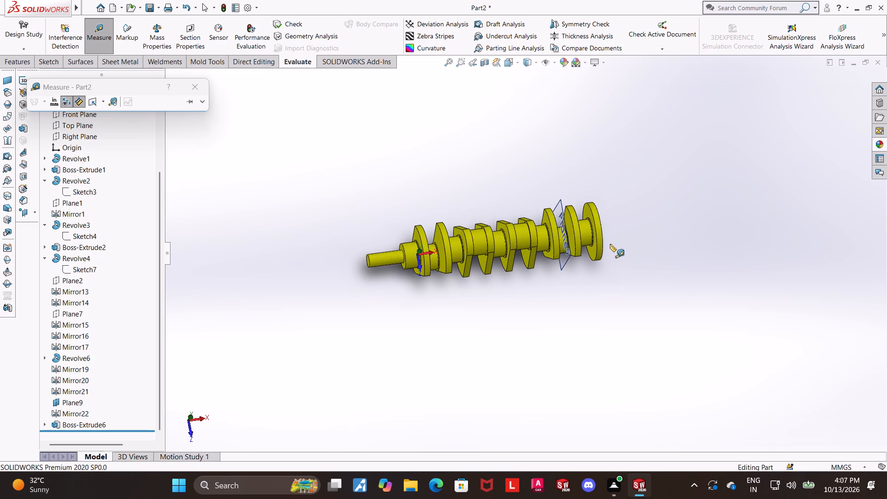
{"action": "middle_click_drag", "start_coordinate": [609, 242], "coordinate": [599, 214]}
{"action": "scroll", "coordinate": [601, 217], "scroll_direction": "down", "scroll_amount": 2}
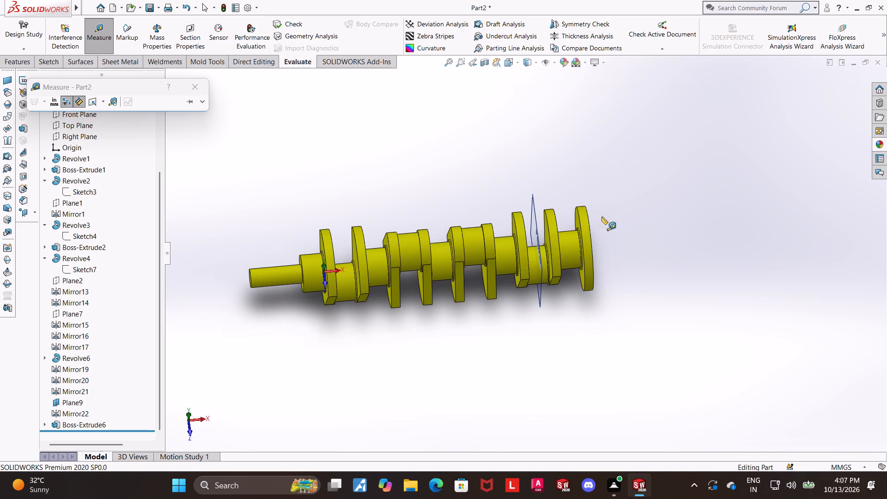
{"action": "scroll", "coordinate": [601, 217], "scroll_direction": "down", "scroll_amount": 1}
{"action": "middle_click_drag", "start_coordinate": [567, 228], "coordinate": [566, 187]}
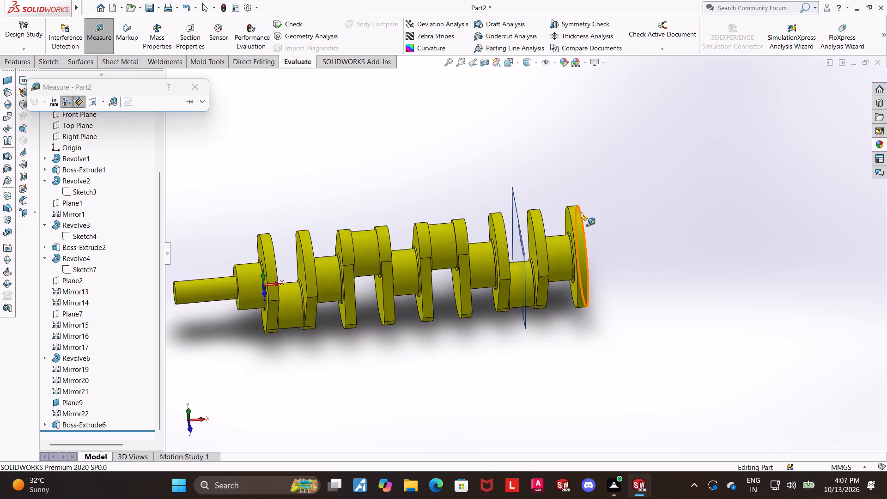
{"action": "scroll", "coordinate": [583, 214], "scroll_direction": "down", "scroll_amount": 4}
{"action": "key", "text": "grave"}
{"action": "key", "text": "grave"}
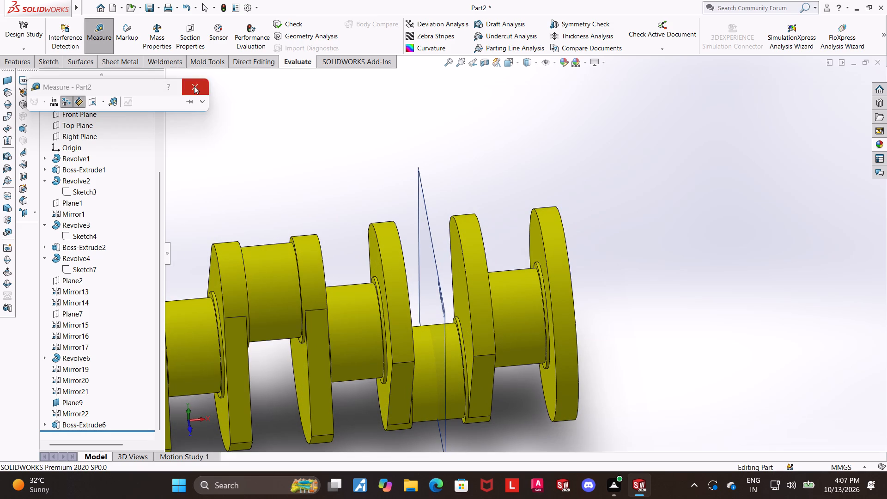
Measure the distance from the last crank web's face on the Plane9 side to the end flange's outer face.
{"action": "left_click", "coordinate": [194, 86]}
{"action": "left_click", "coordinate": [103, 37]}
{"action": "scroll", "coordinate": [486, 268], "scroll_direction": "down", "scroll_amount": 4}
{"action": "left_click", "coordinate": [443, 292]}
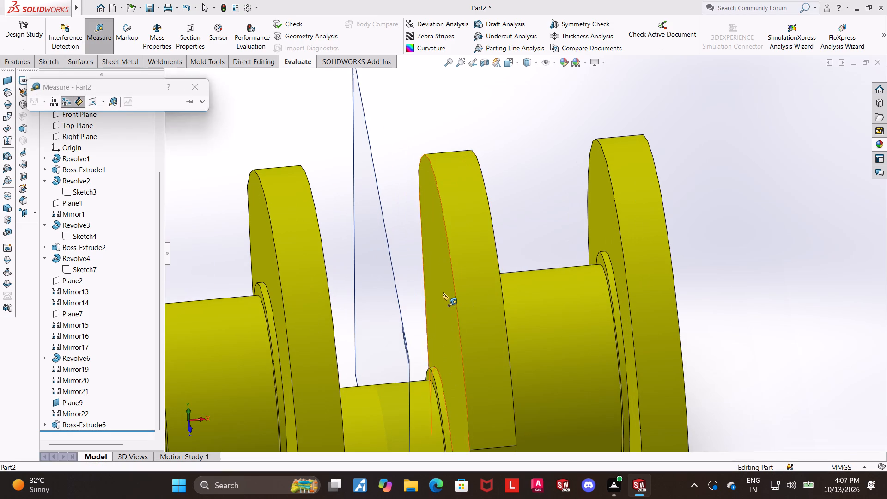
{"action": "scroll", "coordinate": [718, 276], "scroll_direction": "up", "scroll_amount": 2}
{"action": "middle_click_drag", "start_coordinate": [715, 274], "coordinate": [697, 264]}
{"action": "left_click", "coordinate": [682, 268]}
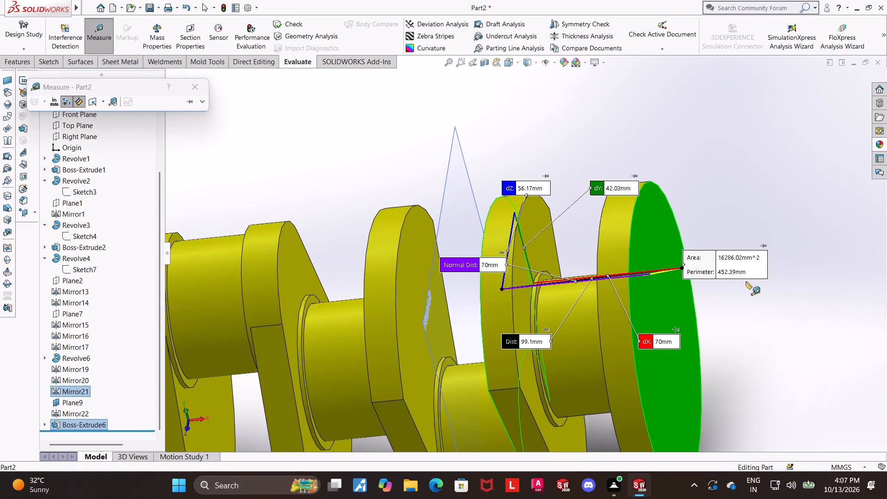
{"action": "scroll", "coordinate": [751, 291], "scroll_direction": "up", "scroll_amount": 2}
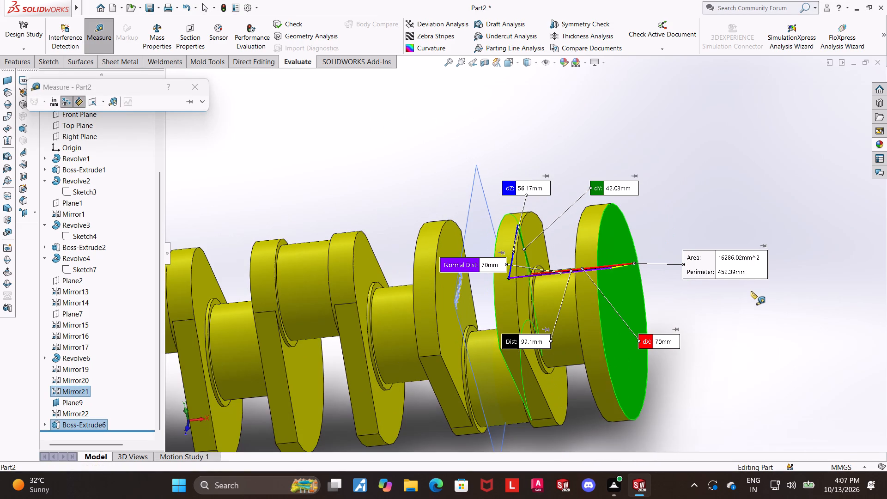
{"action": "scroll", "coordinate": [751, 291], "scroll_direction": "down", "scroll_amount": 1}
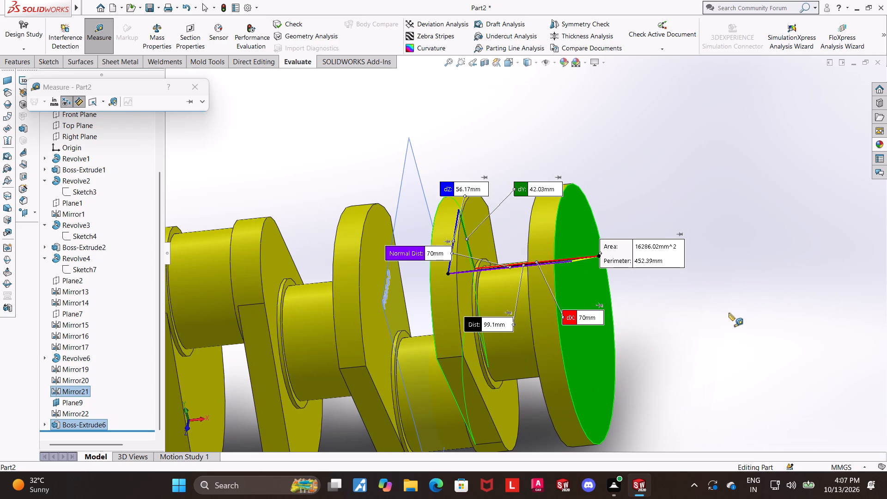
{"action": "key", "text": "Escape"}
Measure the distance from the narrow shaft's end face to the shoulder face of the adjoining larger journal.
{"action": "scroll", "coordinate": [728, 317], "scroll_direction": "up", "scroll_amount": 2}
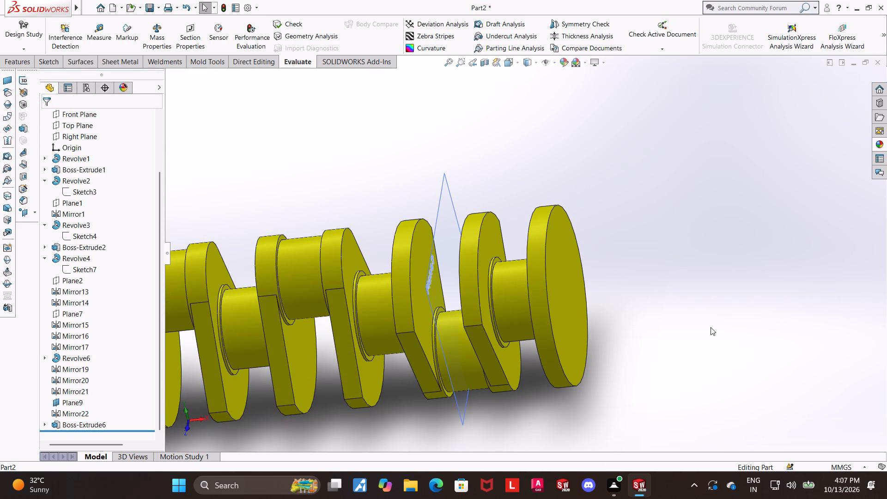
{"action": "middle_click_drag", "start_coordinate": [711, 328], "coordinate": [723, 317]}
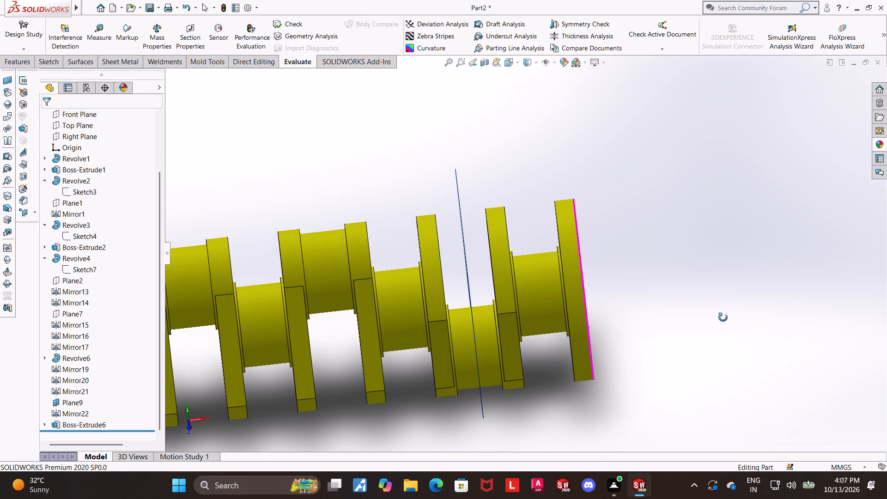
{"action": "middle_click_drag", "start_coordinate": [723, 317], "coordinate": [716, 320]}
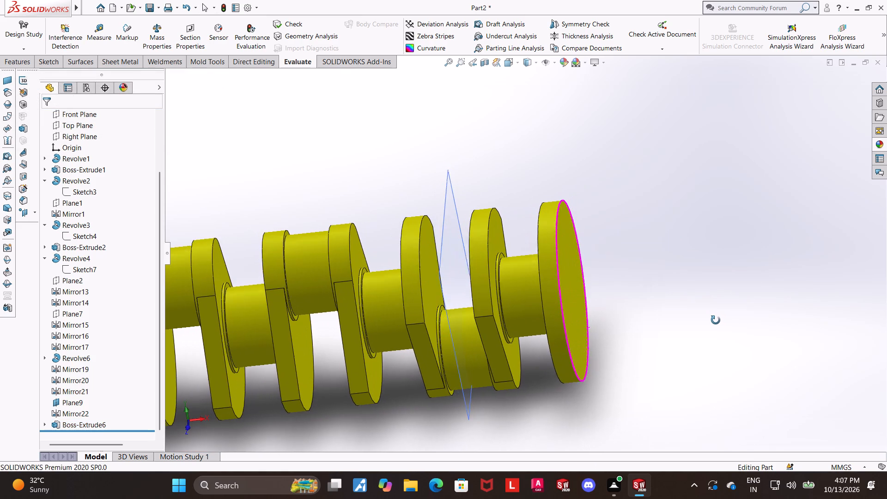
{"action": "middle_click_drag", "start_coordinate": [716, 320], "coordinate": [753, 323]}
{"action": "scroll", "coordinate": [753, 323], "scroll_direction": "up", "scroll_amount": 2}
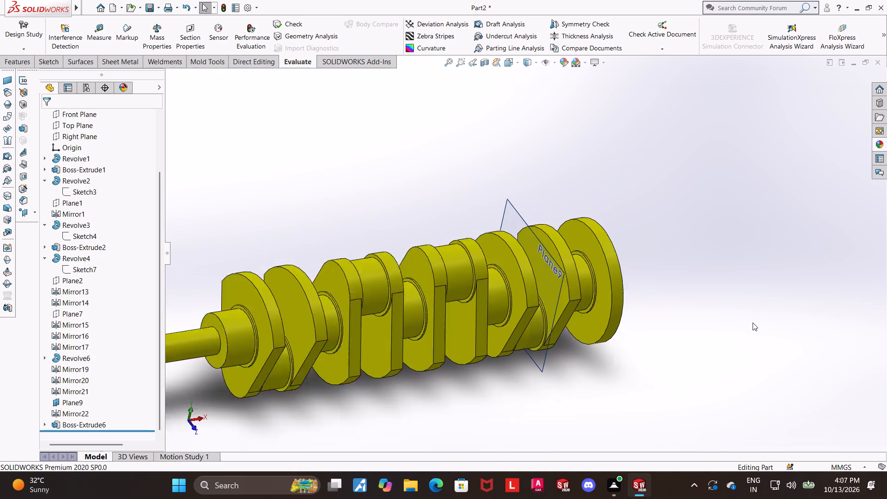
{"action": "scroll", "coordinate": [753, 323], "scroll_direction": "up", "scroll_amount": 1}
{"action": "scroll", "coordinate": [279, 299], "scroll_direction": "down", "scroll_amount": 3}
{"action": "left_click_drag", "start_coordinate": [274, 248], "coordinate": [270, 240]}
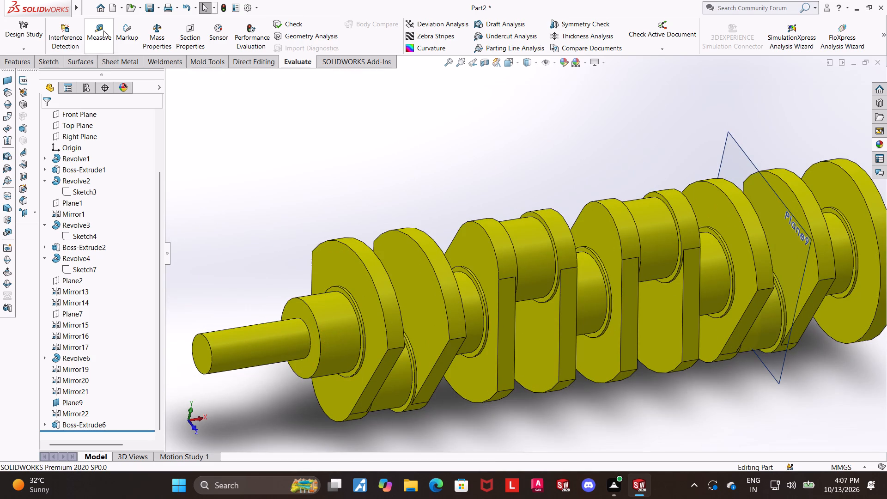
{"action": "left_click", "coordinate": [103, 30]}
{"action": "left_click", "coordinate": [202, 346]}
{"action": "left_click", "coordinate": [303, 316]}
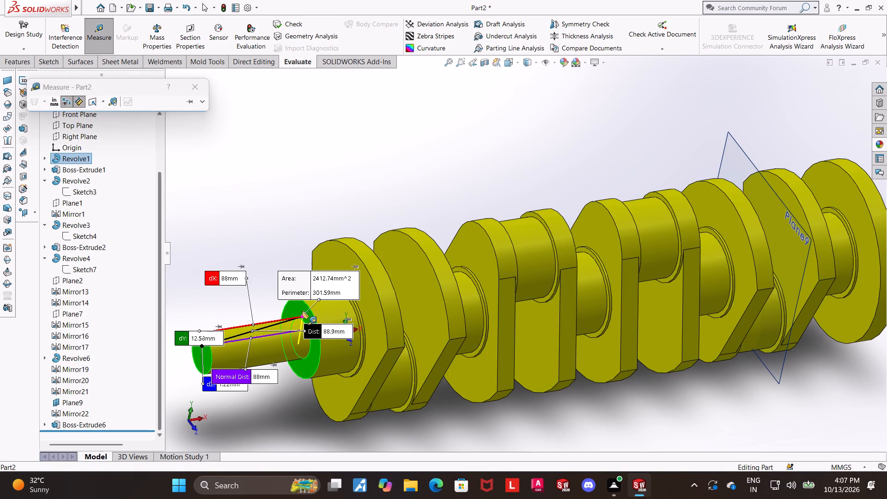
{"action": "scroll", "coordinate": [276, 290], "scroll_direction": "up", "scroll_amount": 1}
{"action": "scroll", "coordinate": [337, 337], "scroll_direction": "down", "scroll_amount": 1}
{"action": "key", "text": "Escape"}
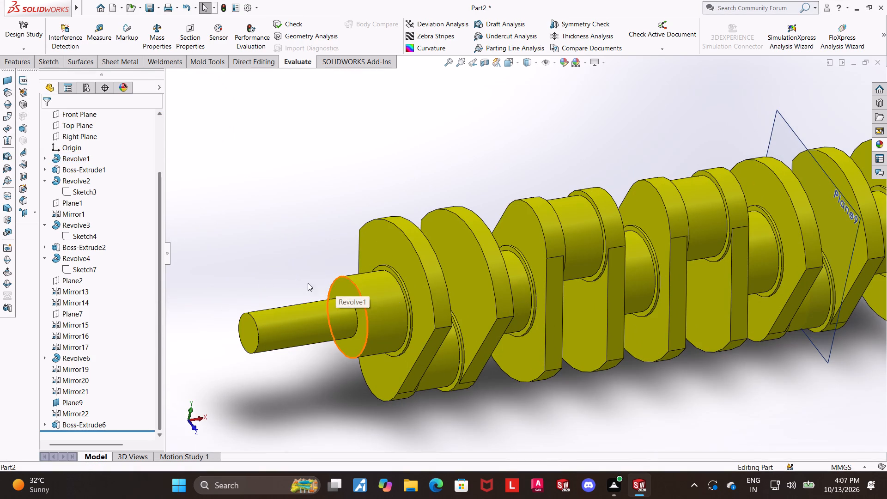
Measure the distance from the narrow shaft's end face to the first crank web's face on the shaft side.
{"action": "left_click", "coordinate": [97, 36]}
{"action": "left_click", "coordinate": [245, 331]}
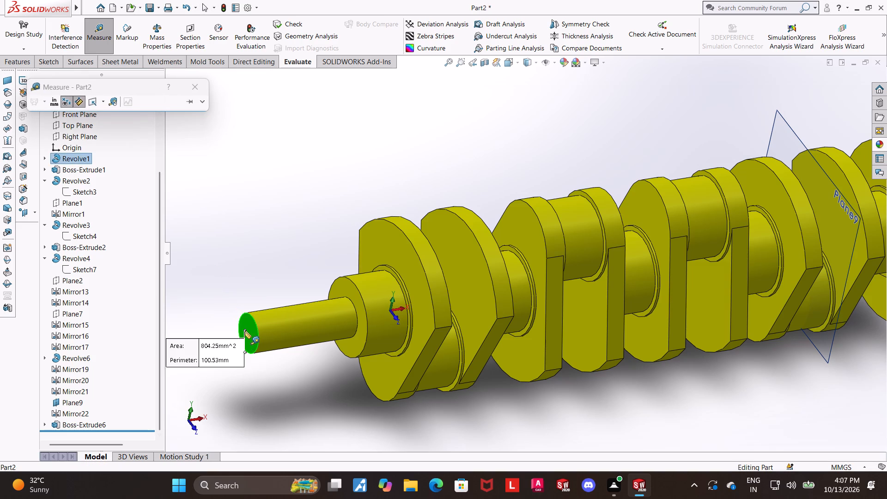
{"action": "scroll", "coordinate": [358, 330], "scroll_direction": "up", "scroll_amount": 1}
{"action": "scroll", "coordinate": [399, 323], "scroll_direction": "down", "scroll_amount": 2}
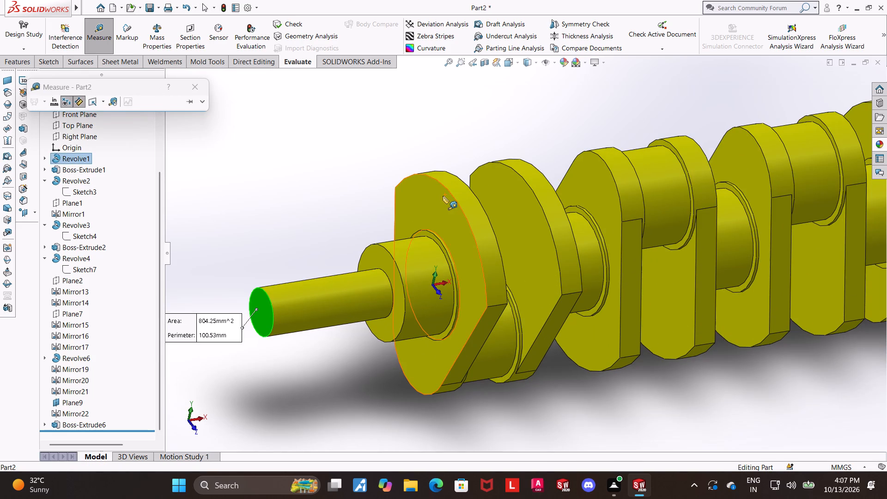
{"action": "left_click", "coordinate": [443, 196]}
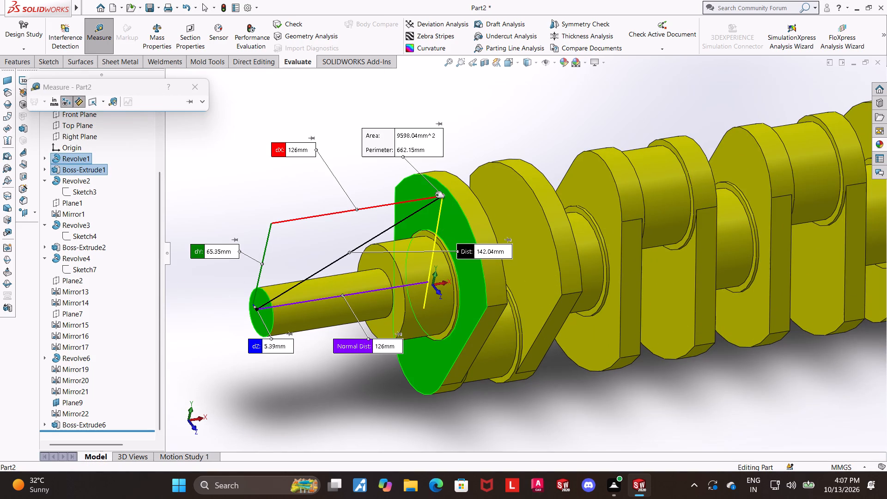
{"action": "scroll", "coordinate": [425, 188], "scroll_direction": "up", "scroll_amount": 5}
{"action": "key", "text": "Escape"}
Measure the distance between the outward-facing faces of the first and second crank webs.
{"action": "scroll", "coordinate": [521, 158], "scroll_direction": "down", "scroll_amount": 3}
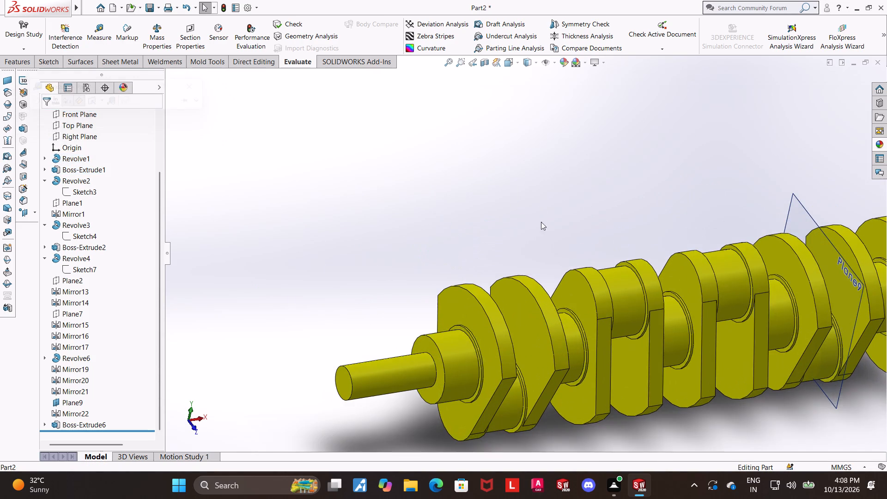
{"action": "scroll", "coordinate": [553, 292], "scroll_direction": "down", "scroll_amount": 2}
{"action": "left_click", "coordinate": [101, 37]}
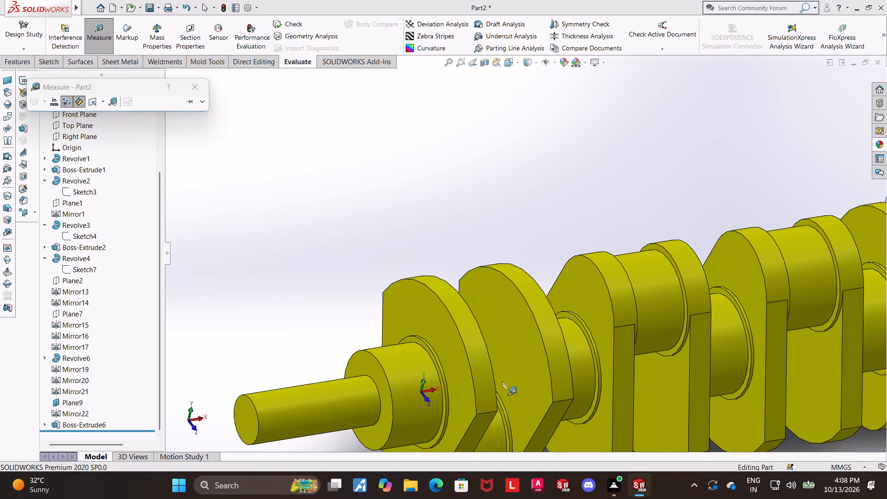
{"action": "left_click", "coordinate": [452, 349]}
{"action": "scroll", "coordinate": [449, 348], "scroll_direction": "up", "scroll_amount": 2}
{"action": "middle_click_drag", "start_coordinate": [445, 352], "coordinate": [408, 361]}
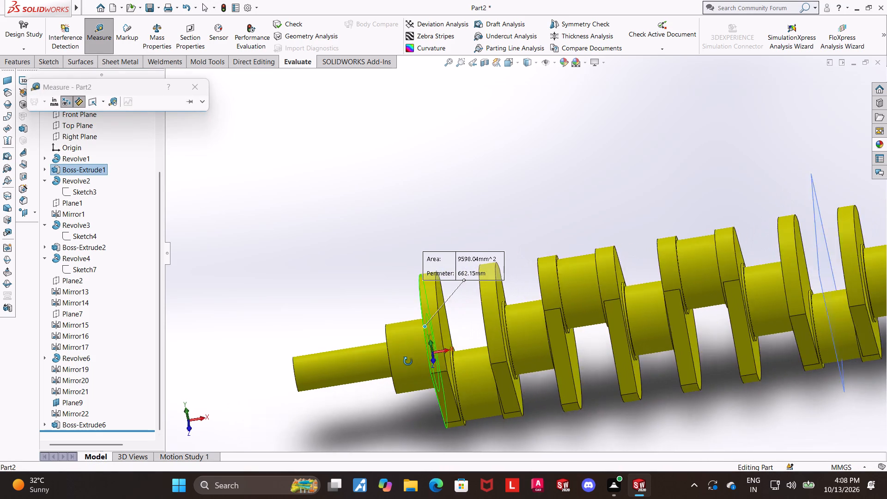
{"action": "middle_click_drag", "start_coordinate": [408, 361], "coordinate": [405, 362]}
{"action": "left_click", "coordinate": [499, 313]}
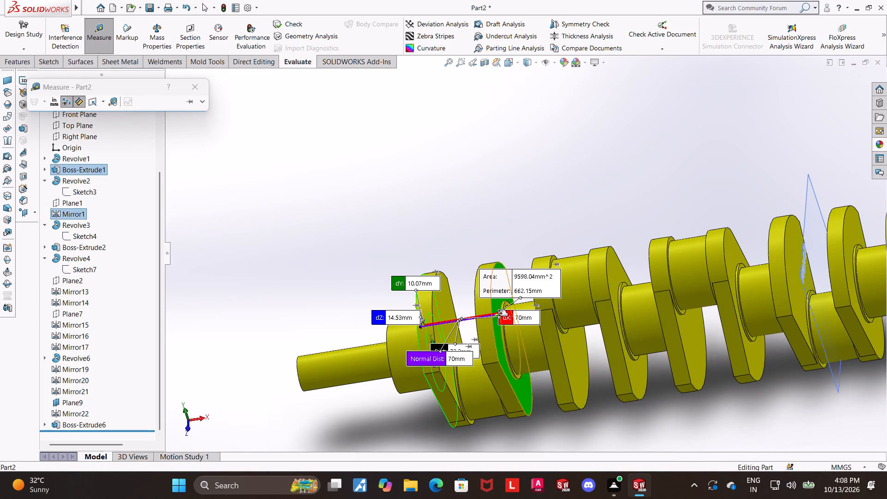
{"action": "scroll", "coordinate": [499, 313], "scroll_direction": "up", "scroll_amount": 1}
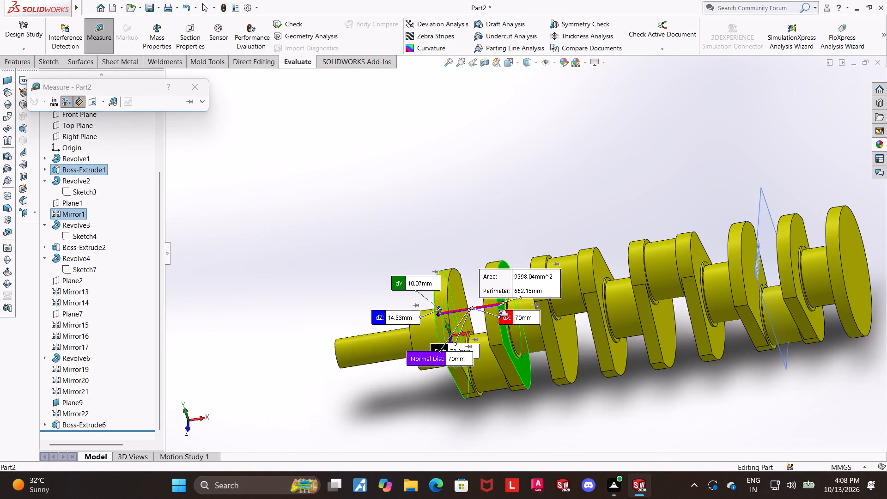
{"action": "scroll", "coordinate": [558, 306], "scroll_direction": "down", "scroll_amount": 2}
{"action": "scroll", "coordinate": [559, 323], "scroll_direction": "up", "scroll_amount": 2}
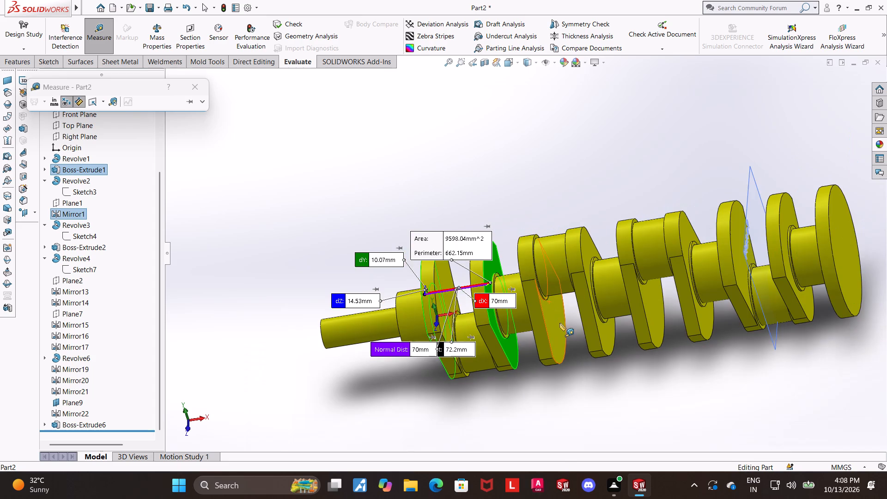
{"action": "scroll", "coordinate": [558, 323], "scroll_direction": "down", "scroll_amount": 3}
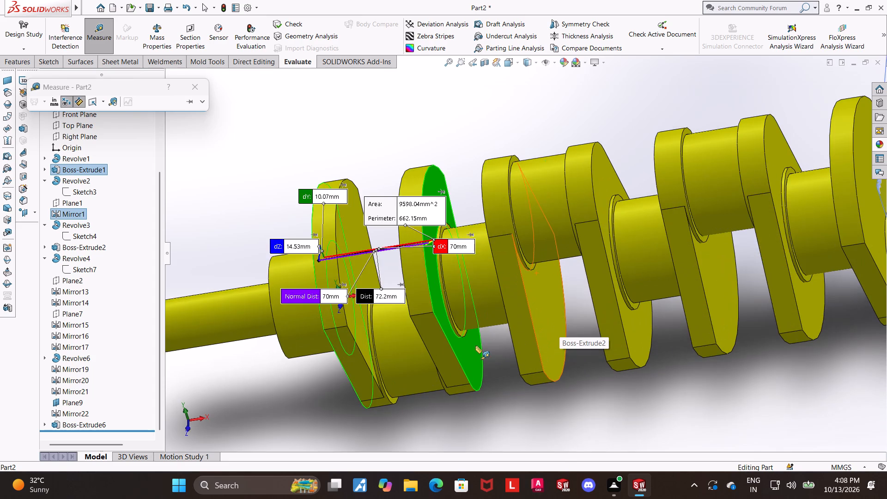
{"action": "key", "text": "Escape"}
Measure the first crank web's thickness between its two opposite faces.
{"action": "scroll", "coordinate": [438, 366], "scroll_direction": "up", "scroll_amount": 1}
{"action": "middle_click_drag", "start_coordinate": [441, 370], "coordinate": [460, 379]}
{"action": "left_click", "coordinate": [96, 42]}
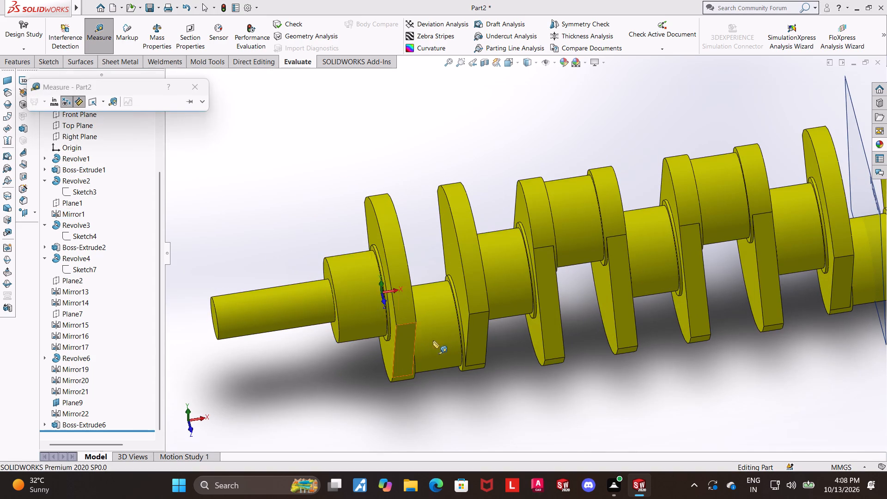
{"action": "middle_click_drag", "start_coordinate": [433, 341], "coordinate": [443, 327]}
{"action": "left_click", "coordinate": [372, 216]}
{"action": "scroll", "coordinate": [417, 232], "scroll_direction": "up", "scroll_amount": 1}
{"action": "middle_click_drag", "start_coordinate": [414, 236], "coordinate": [387, 257]}
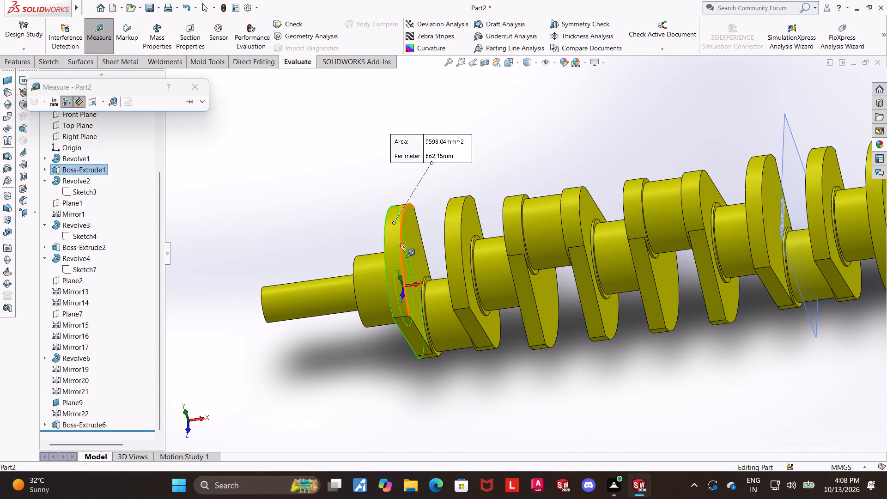
{"action": "left_click", "coordinate": [411, 243]}
{"action": "scroll", "coordinate": [446, 246], "scroll_direction": "down", "scroll_amount": 5}
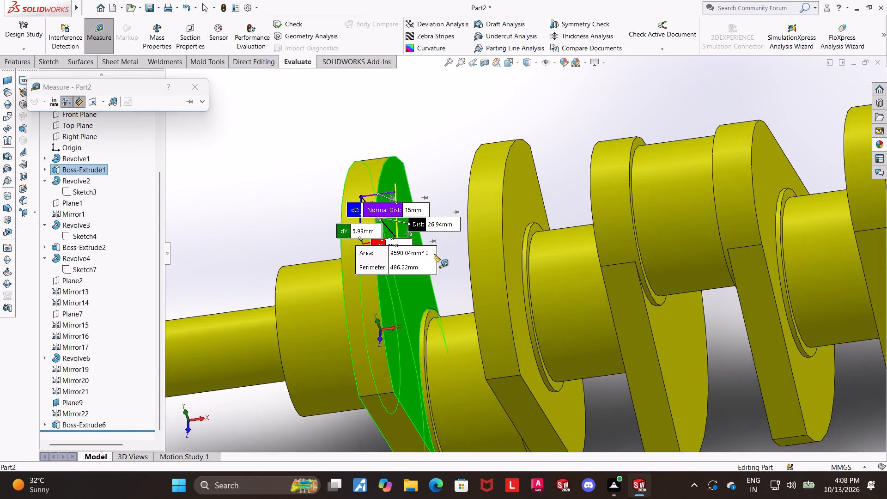
{"action": "scroll", "coordinate": [440, 267], "scroll_direction": "down", "scroll_amount": 2}
{"action": "scroll", "coordinate": [443, 277], "scroll_direction": "up", "scroll_amount": 1}
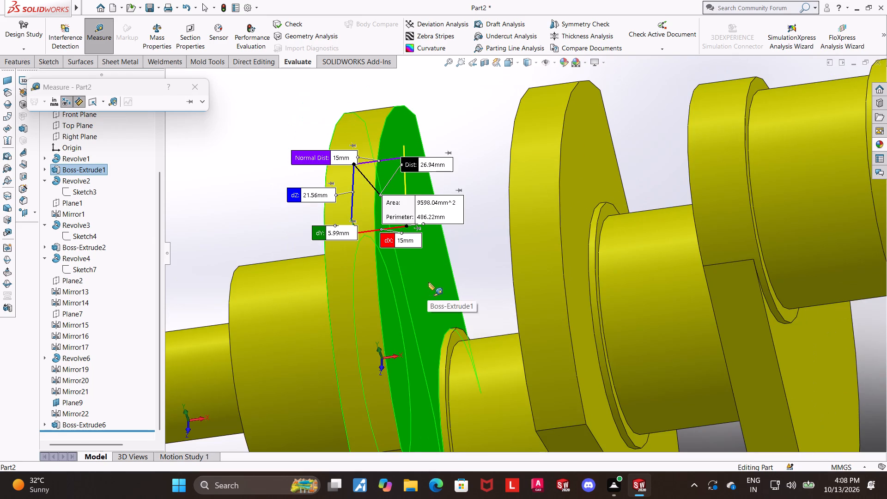
{"action": "scroll", "coordinate": [387, 254], "scroll_direction": "up", "scroll_amount": 2}
{"action": "scroll", "coordinate": [474, 216], "scroll_direction": "down", "scroll_amount": 2}
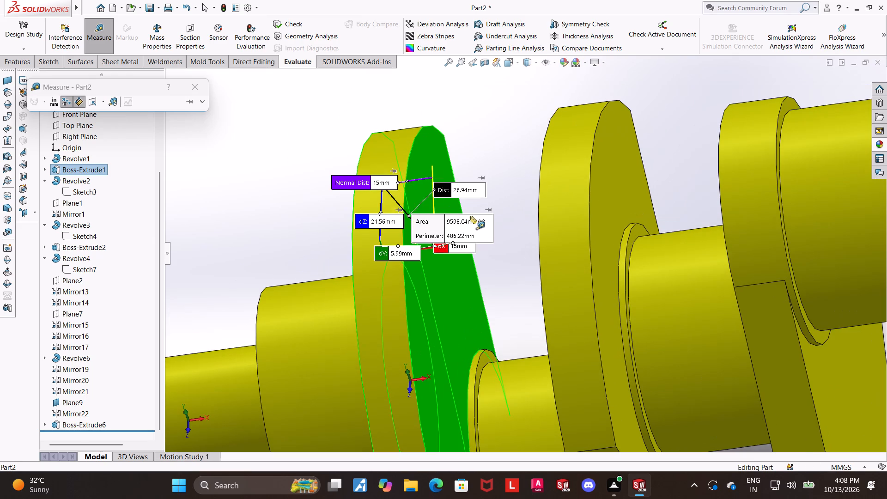
{"action": "scroll", "coordinate": [457, 275], "scroll_direction": "down", "scroll_amount": 3}
{"action": "key", "text": "Escape"}
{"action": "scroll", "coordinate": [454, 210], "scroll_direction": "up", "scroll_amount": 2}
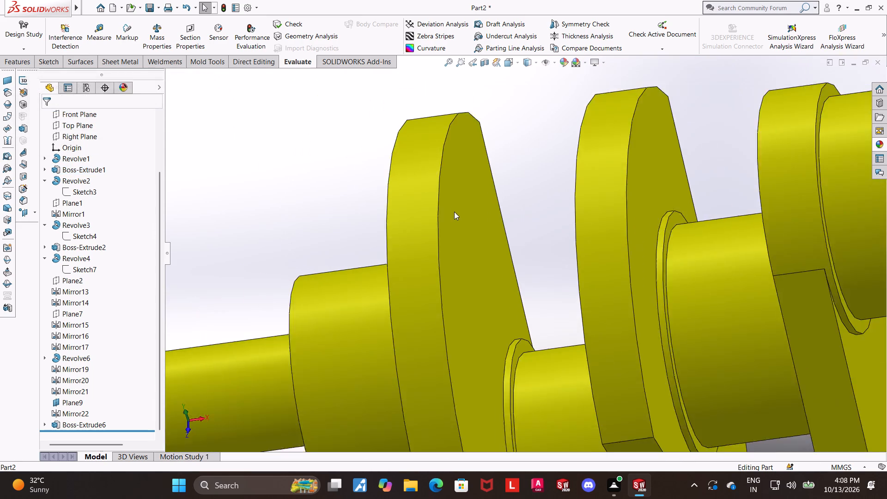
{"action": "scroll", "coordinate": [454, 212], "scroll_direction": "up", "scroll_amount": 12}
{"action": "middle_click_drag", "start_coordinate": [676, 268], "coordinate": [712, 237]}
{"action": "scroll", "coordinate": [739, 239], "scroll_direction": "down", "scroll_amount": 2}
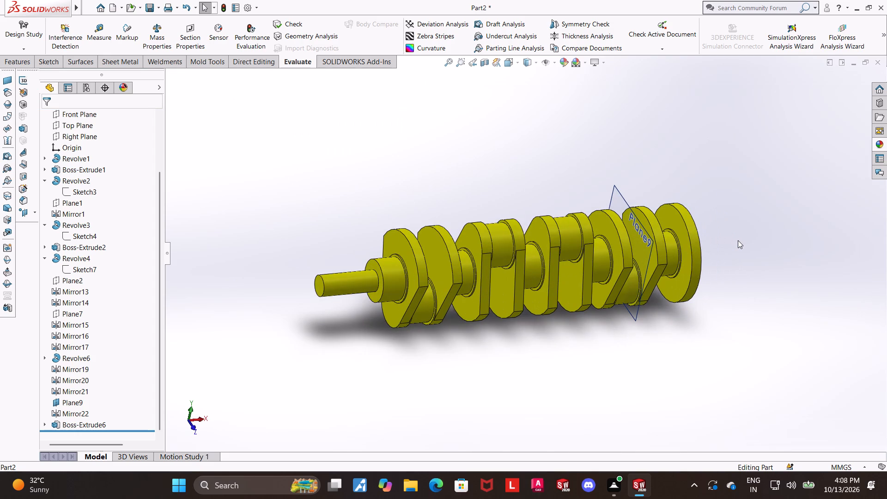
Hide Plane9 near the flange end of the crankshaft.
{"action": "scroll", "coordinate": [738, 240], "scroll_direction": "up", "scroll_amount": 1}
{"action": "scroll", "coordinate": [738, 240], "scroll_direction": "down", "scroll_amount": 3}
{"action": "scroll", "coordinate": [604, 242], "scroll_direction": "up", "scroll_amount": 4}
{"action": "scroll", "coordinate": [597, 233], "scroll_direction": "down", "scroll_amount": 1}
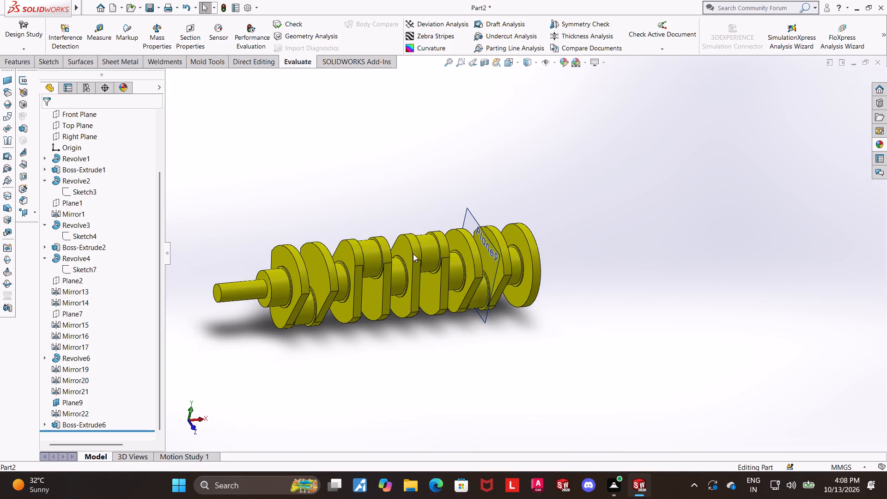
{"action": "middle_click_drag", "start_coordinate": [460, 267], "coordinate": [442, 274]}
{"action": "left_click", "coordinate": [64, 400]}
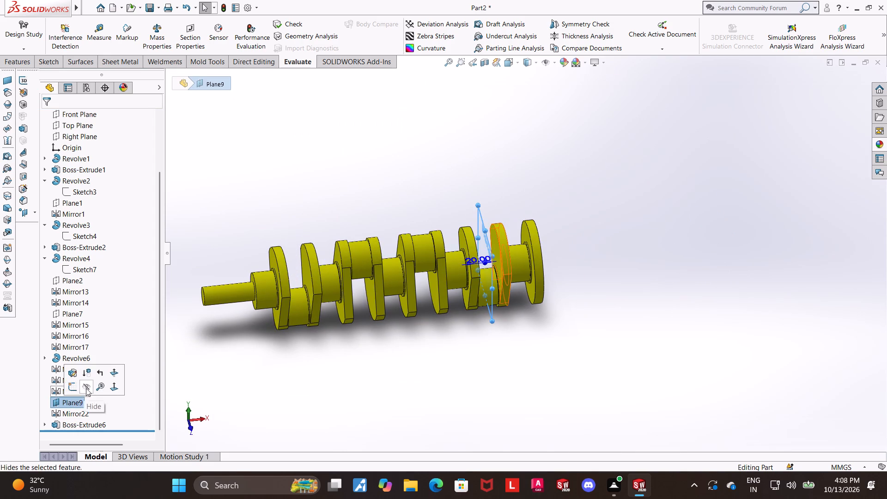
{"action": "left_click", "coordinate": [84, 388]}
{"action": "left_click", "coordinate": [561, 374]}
Examine the complete crankshaft from several angles, including its end flange and the main journal between the second and third webs.
{"action": "scroll", "coordinate": [560, 339], "scroll_direction": "up", "scroll_amount": 1}
{"action": "middle_click_drag", "start_coordinate": [500, 294], "coordinate": [446, 317]}
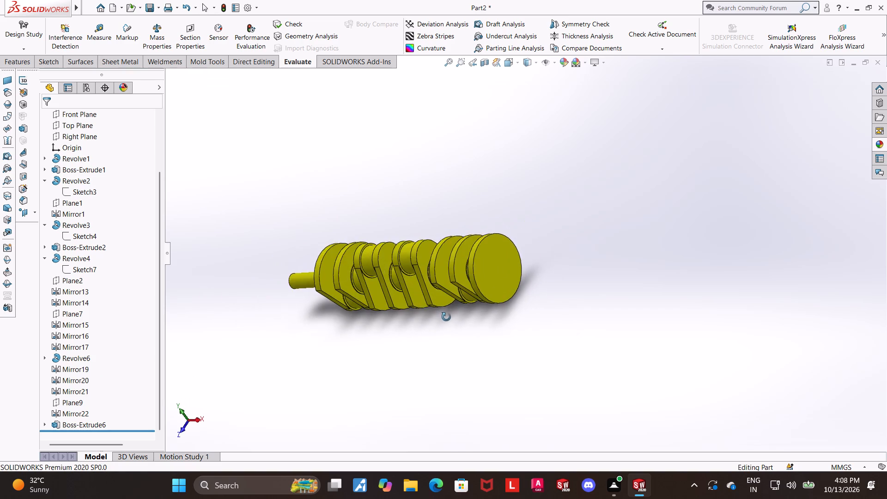
{"action": "middle_click_drag", "start_coordinate": [446, 317], "coordinate": [470, 327]}
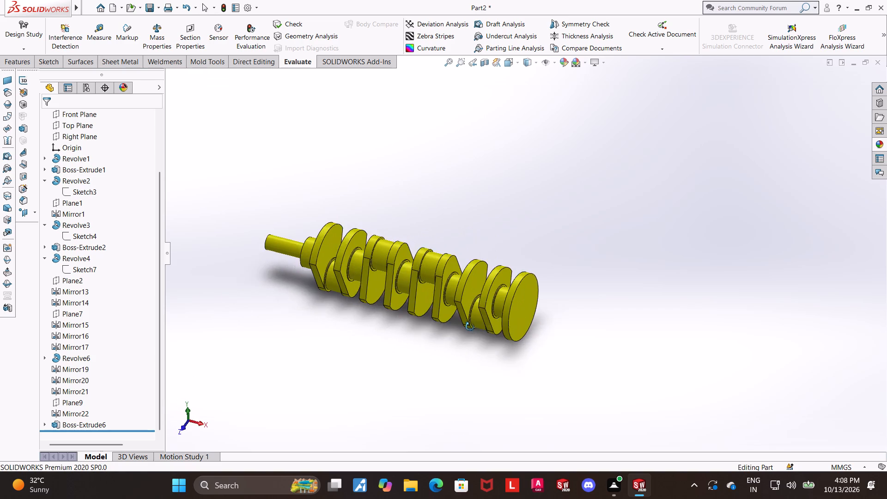
{"action": "middle_click_drag", "start_coordinate": [470, 327], "coordinate": [471, 328]}
{"action": "scroll", "coordinate": [509, 296], "scroll_direction": "down", "scroll_amount": 4}
{"action": "middle_click_drag", "start_coordinate": [530, 325], "coordinate": [547, 330]}
{"action": "scroll", "coordinate": [536, 318], "scroll_direction": "down", "scroll_amount": 2}
{"action": "middle_click_drag", "start_coordinate": [544, 301], "coordinate": [570, 324]}
{"action": "scroll", "coordinate": [594, 253], "scroll_direction": "up", "scroll_amount": 2}
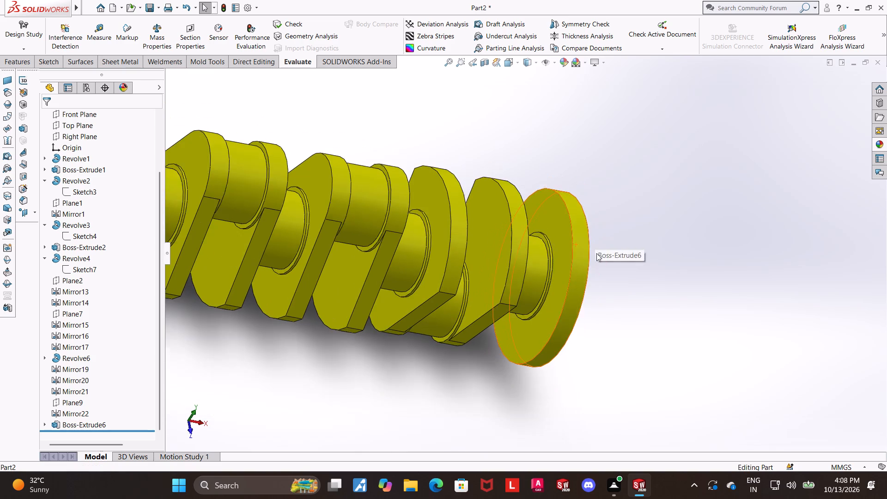
{"action": "middle_click_drag", "start_coordinate": [615, 249], "coordinate": [621, 250]}
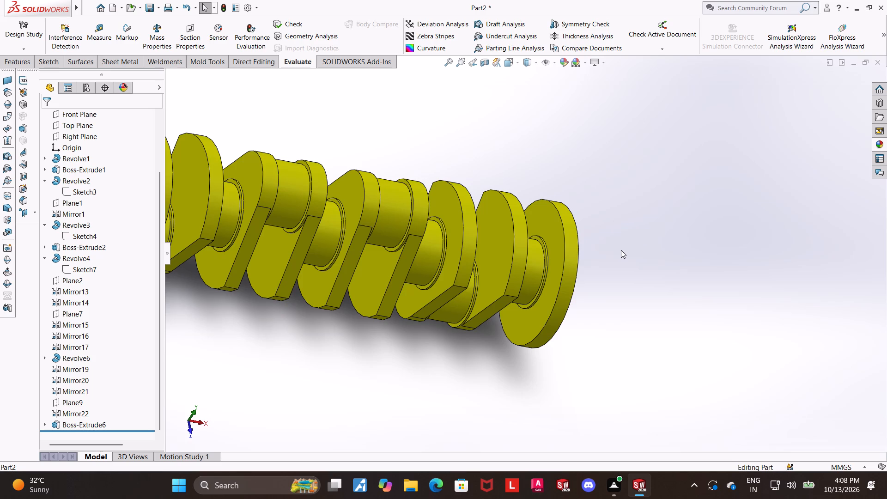
{"action": "middle_click_drag", "start_coordinate": [621, 250], "coordinate": [613, 249]}
{"action": "middle_click_drag", "start_coordinate": [613, 249], "coordinate": [619, 253]}
{"action": "middle_click_drag", "start_coordinate": [619, 253], "coordinate": [607, 262]}
{"action": "middle_click_drag", "start_coordinate": [607, 262], "coordinate": [605, 264]}
{"action": "middle_click_drag", "start_coordinate": [605, 264], "coordinate": [608, 267]}
{"action": "middle_click_drag", "start_coordinate": [608, 267], "coordinate": [583, 263]}
{"action": "middle_click_drag", "start_coordinate": [587, 264], "coordinate": [548, 226]}
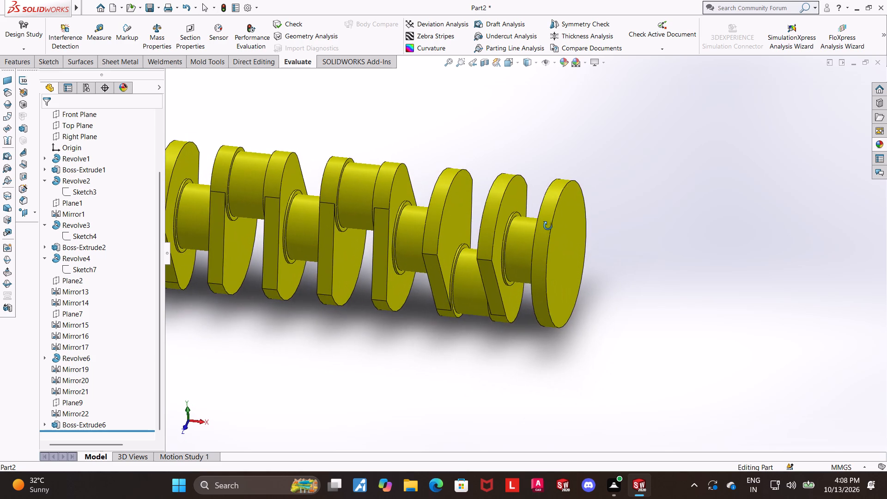
{"action": "middle_click_drag", "start_coordinate": [548, 226], "coordinate": [557, 231]}
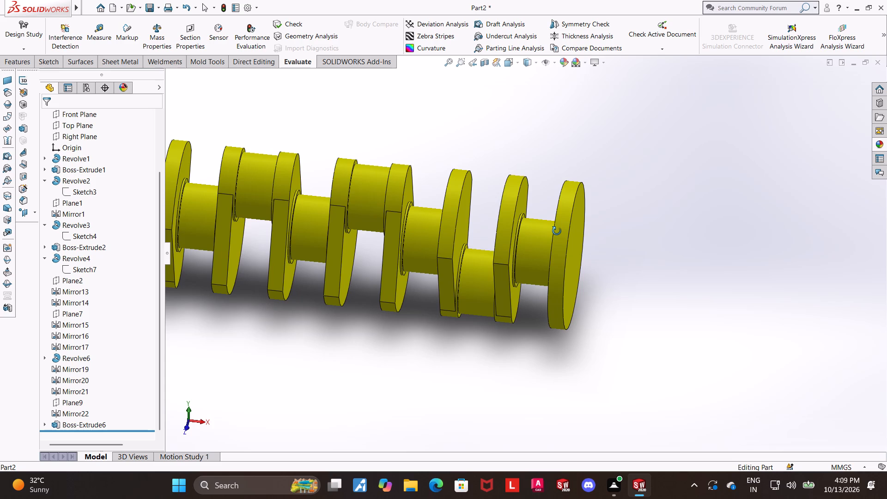
{"action": "middle_click_drag", "start_coordinate": [557, 231], "coordinate": [545, 236]}
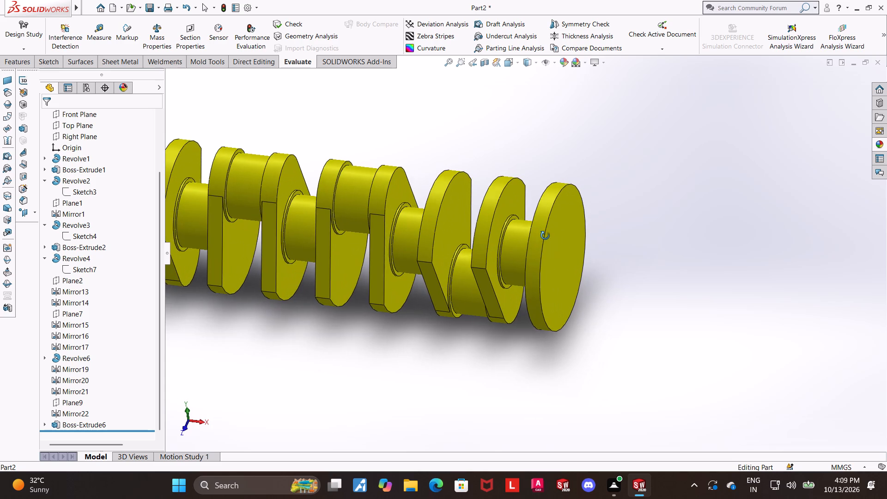
{"action": "middle_click_drag", "start_coordinate": [545, 236], "coordinate": [553, 230]}
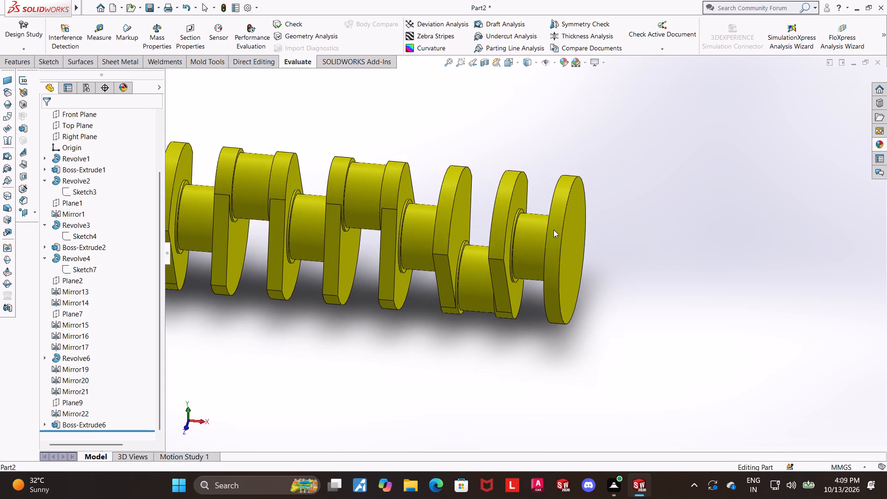
{"action": "scroll", "coordinate": [553, 231], "scroll_direction": "up", "scroll_amount": 3}
{"action": "scroll", "coordinate": [416, 214], "scroll_direction": "down", "scroll_amount": 3}
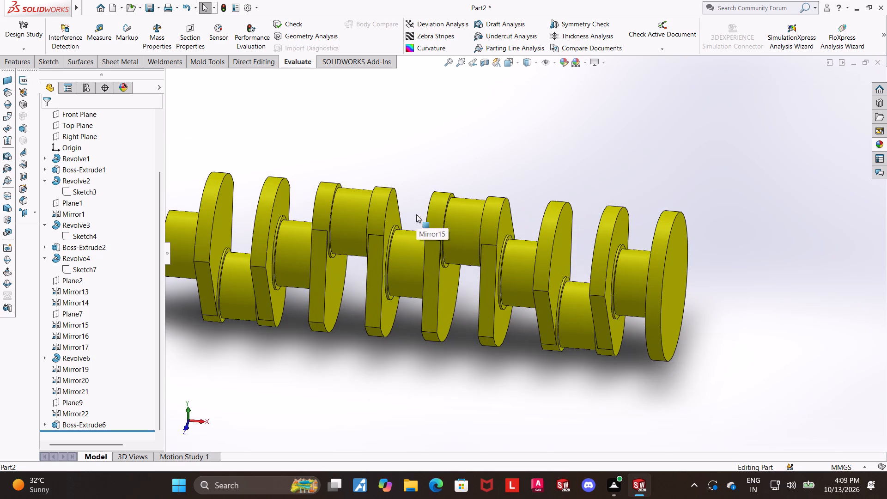
{"action": "scroll", "coordinate": [416, 214], "scroll_direction": "up", "scroll_amount": 2}
{"action": "scroll", "coordinate": [416, 214], "scroll_direction": "down", "scroll_amount": 1}
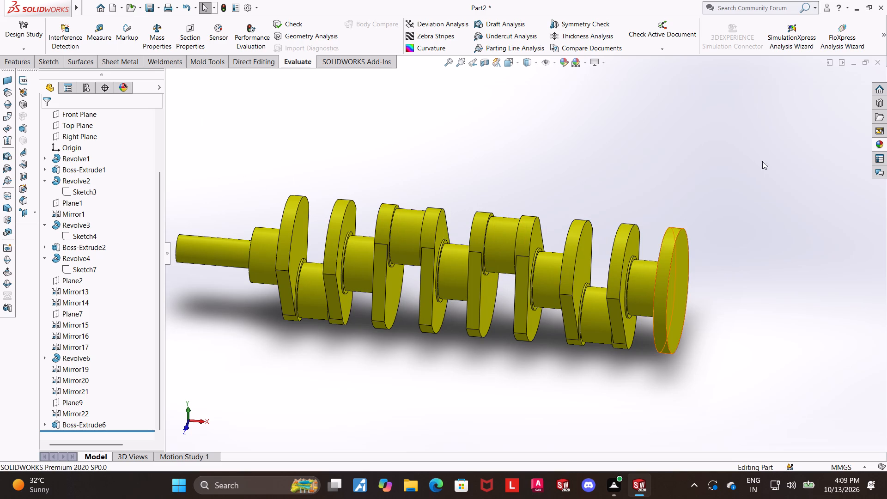
{"action": "middle_click_drag", "start_coordinate": [730, 314], "coordinate": [708, 312]}
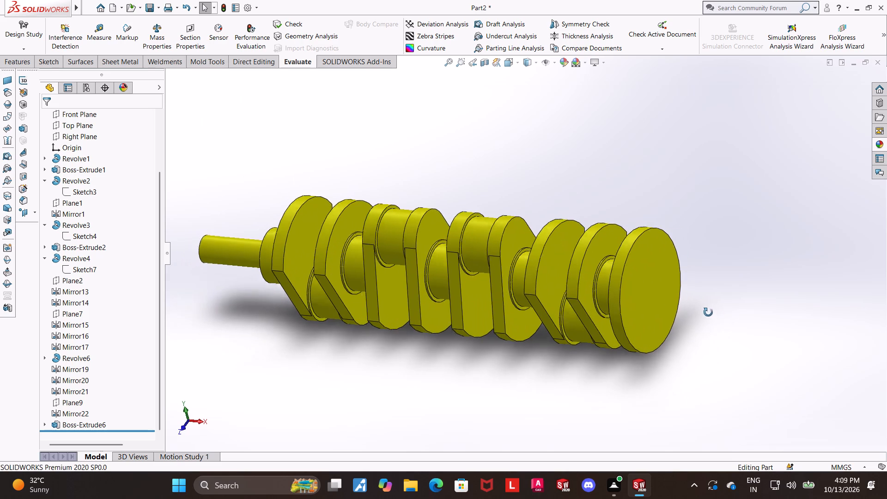
{"action": "middle_click_drag", "start_coordinate": [708, 312], "coordinate": [705, 307]}
{"action": "middle_click_drag", "start_coordinate": [684, 304], "coordinate": [708, 280]}
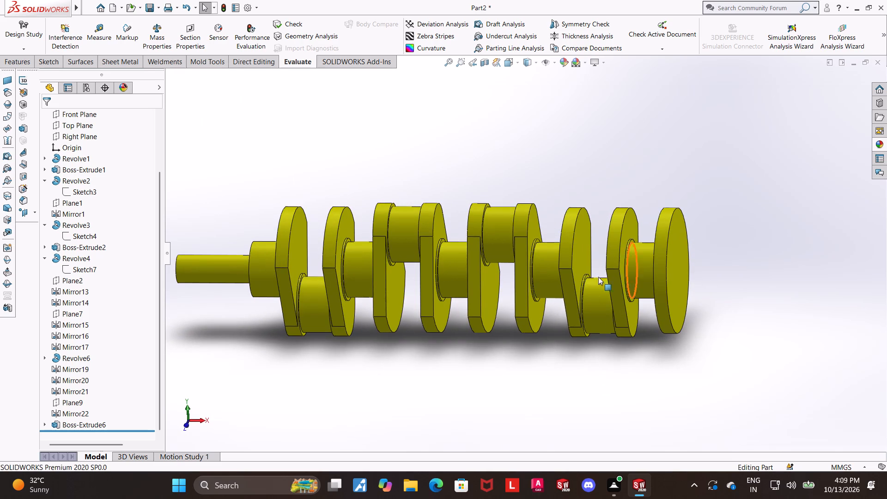
{"action": "left_click", "coordinate": [351, 265]}
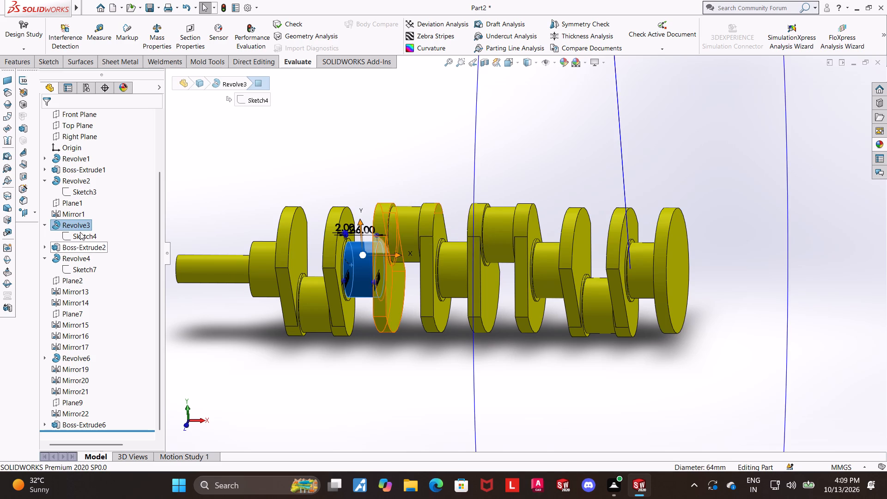
{"action": "left_click", "coordinate": [74, 225]}
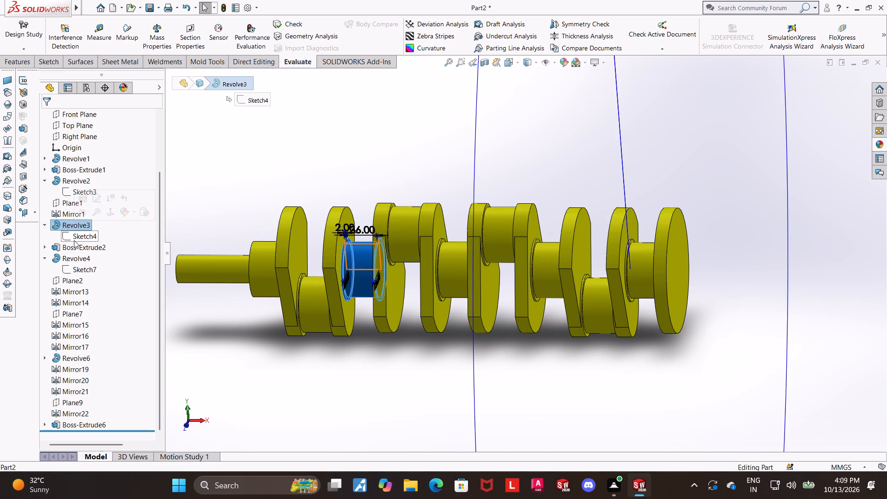
Undo the extrusion of the crankshaft's end flange and inspect the exposed circle sketch.
{"action": "key", "text": "ctrl+z"}
{"action": "left_click", "coordinate": [619, 388], "text": "ctrl"}
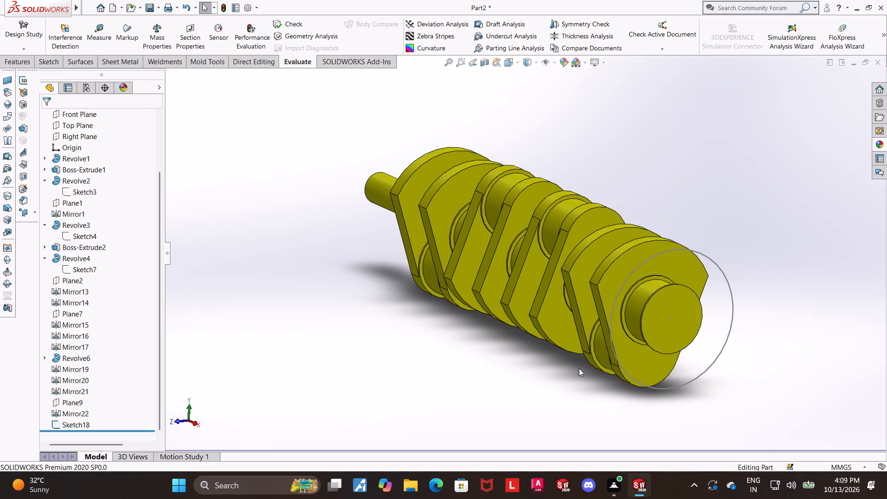
{"action": "scroll", "coordinate": [567, 364], "scroll_direction": "up", "scroll_amount": 1}
{"action": "middle_click_drag", "start_coordinate": [567, 364], "coordinate": [623, 359]}
{"action": "scroll", "coordinate": [613, 365], "scroll_direction": "up", "scroll_amount": 2}
{"action": "middle_click_drag", "start_coordinate": [599, 355], "coordinate": [597, 371]}
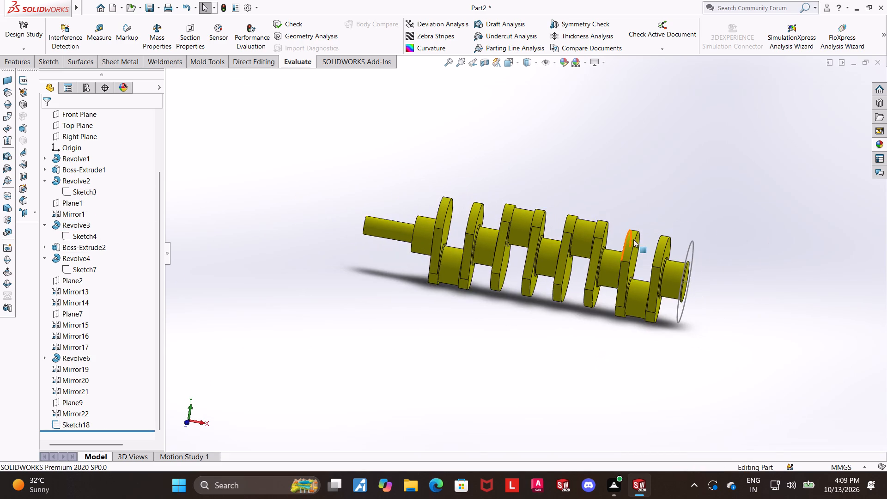
{"action": "scroll", "coordinate": [633, 239], "scroll_direction": "down", "scroll_amount": 3}
{"action": "middle_click_drag", "start_coordinate": [582, 312], "coordinate": [576, 320]}
Undo the flange circle sketch, Plane9, the later mirrored webs and journals, and Revolve6, back to the end journal's sketch profile.
{"action": "key", "text": "ctrl+z"}
{"action": "key", "text": "ctrl+z"}
{"action": "key", "text": "ctrl+z"}
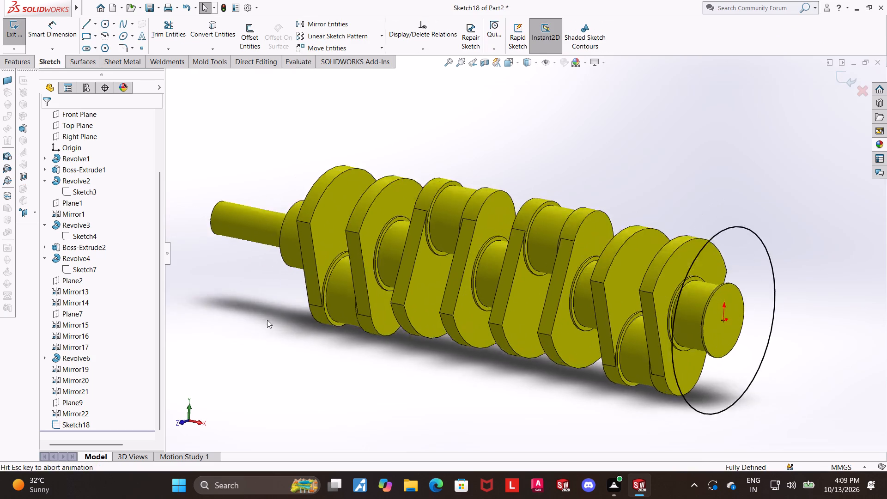
{"action": "key", "text": "ctrl+z"}
{"action": "key", "text": "ctrl+z"}
{"action": "key", "text": "ctrl+z"}
{"action": "key", "text": "ctrl+z"}
{"action": "key", "text": "ctrl+z"}
{"action": "key", "text": "ctrl+z"}
{"action": "key", "text": "ctrl+z"}
{"action": "key", "text": "ctrl+z"}
{"action": "key", "text": "ctrl+z"}
{"action": "key", "text": "ctrl+z"}
{"action": "key", "text": "ctrl+z"}
{"action": "key", "text": "ctrl+z"}
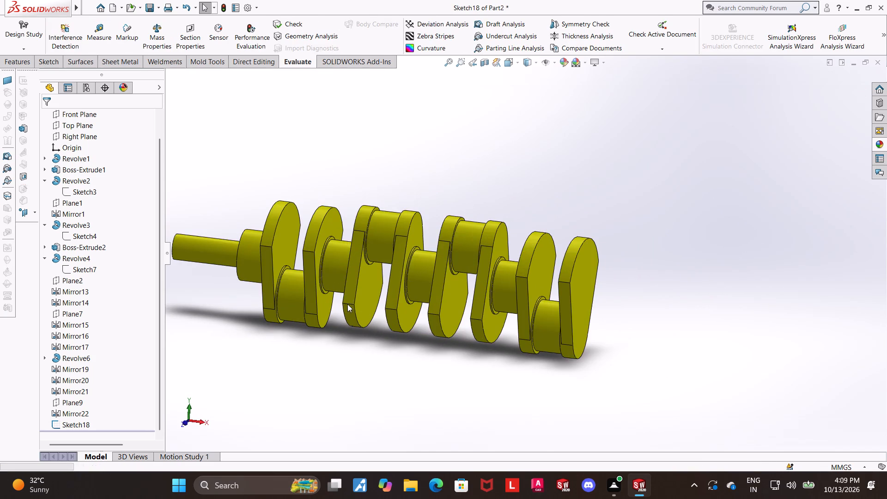
{"action": "key", "text": "ctrl+z"}
{"action": "key", "text": "ctrl+z"}
{"action": "key", "text": "ctrl+z"}
{"action": "key", "text": "ctrl+z"}
{"action": "key", "text": "ctrl+z"}
{"action": "key", "text": "ctrl+z"}
{"action": "key", "text": "ctrl+z"}
{"action": "key", "text": "ctrl+z"}
{"action": "key", "text": "ctrl+z"}
{"action": "key", "text": "ctrl+z"}
{"action": "key", "text": "ctrl+z"}
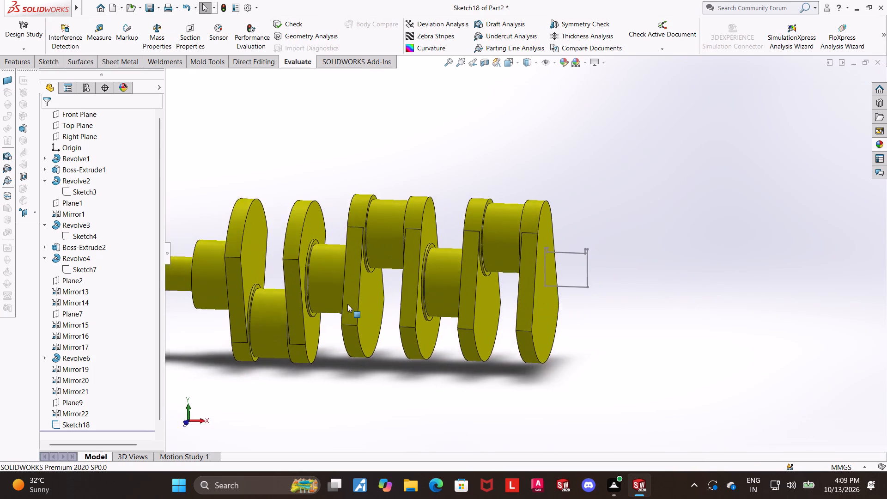
Undo the end journal's sketch entirely, back to Mirror17 as the last feature in the part.
{"action": "key", "text": "ctrl+z"}
{"action": "key", "text": "ctrl+z"}
{"action": "key", "text": "ctrl+z"}
{"action": "key", "text": "ctrl+z"}
{"action": "key", "text": "ctrl+z"}
{"action": "key", "text": "ctrl+z"}
{"action": "key", "text": "ctrl+z"}
{"action": "key", "text": "ctrl+z"}
{"action": "key", "text": "ctrl+z"}
{"action": "key", "text": "ctrl+z"}
{"action": "key", "text": "ctrl+z"}
{"action": "key", "text": "ctrl+z"}
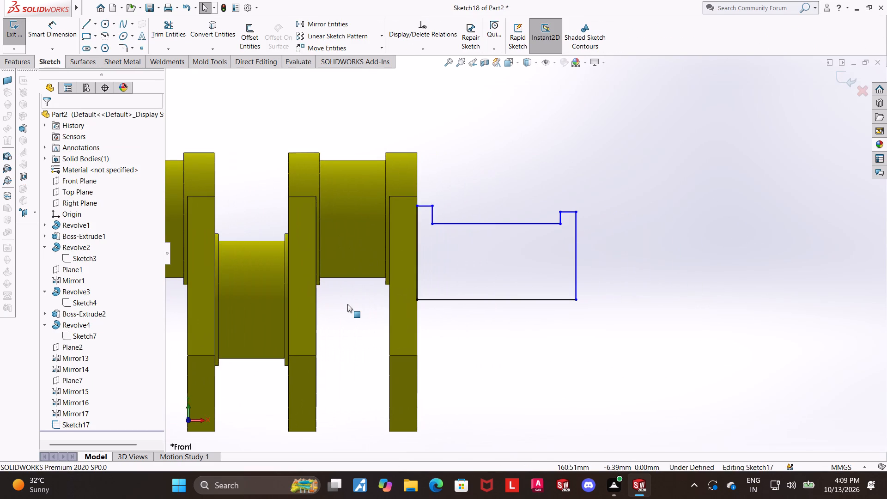
{"action": "key", "text": "ctrl+z"}
{"action": "key", "text": "ctrl+z"}
{"action": "key", "text": "ctrl+z"}
{"action": "key", "text": "ctrl+z"}
{"action": "key", "text": "ctrl+z"}
{"action": "key", "text": "ctrl+z"}
{"action": "key", "text": "ctrl+z"}
{"action": "key", "text": "ctrl+z"}
{"action": "key", "text": "ctrl+z"}
{"action": "key", "text": "ctrl+z"}
{"action": "key", "text": "ctrl+z"}
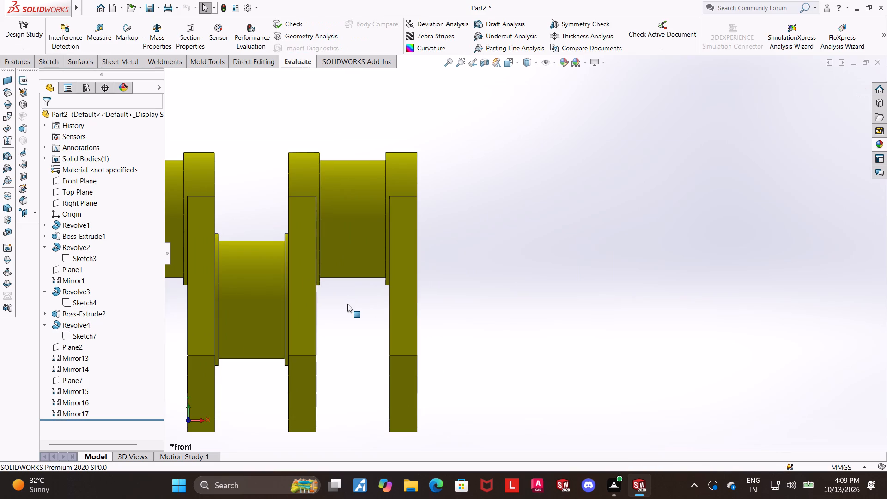
{"action": "key", "text": "ctrl+z"}
{"action": "key", "text": "ctrl+z"}
{"action": "key", "text": "ctrl+z"}
{"action": "key", "text": "ctrl+z"}
{"action": "middle_click_drag", "start_coordinate": [516, 260], "coordinate": [507, 272]}
{"action": "scroll", "coordinate": [509, 273], "scroll_direction": "up", "scroll_amount": 3}
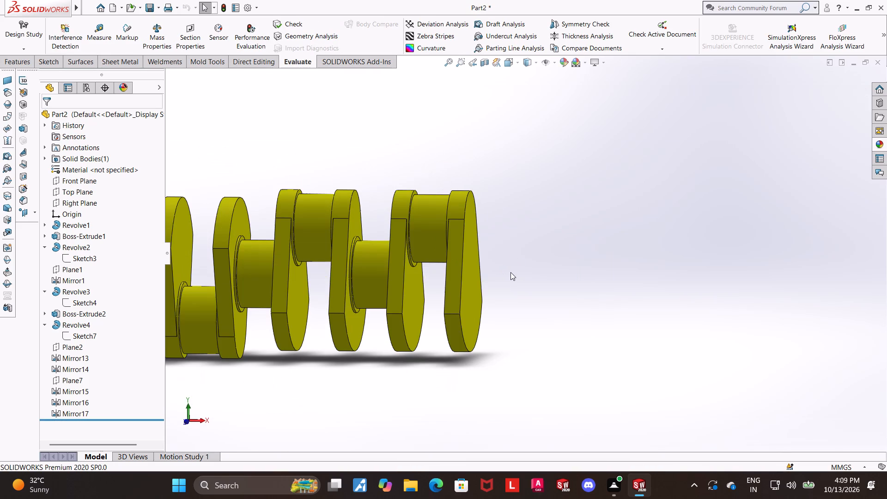
{"action": "key", "text": "ctrl+z"}
{"action": "key", "text": "ctrl+z"}
{"action": "key", "text": "ctrl+z"}
{"action": "key", "text": "ctrl+z"}
Select the main journal between the second and third webs and view the model normal to its Sketch4.
{"action": "scroll", "coordinate": [418, 303], "scroll_direction": "up", "scroll_amount": 2}
{"action": "middle_click_drag", "start_coordinate": [414, 300], "coordinate": [441, 335]}
{"action": "scroll", "coordinate": [352, 250], "scroll_direction": "down", "scroll_amount": 3}
{"action": "left_click", "coordinate": [351, 288]}
{"action": "scroll", "coordinate": [357, 308], "scroll_direction": "up", "scroll_amount": 1}
{"action": "scroll", "coordinate": [370, 285], "scroll_direction": "down", "scroll_amount": 2}
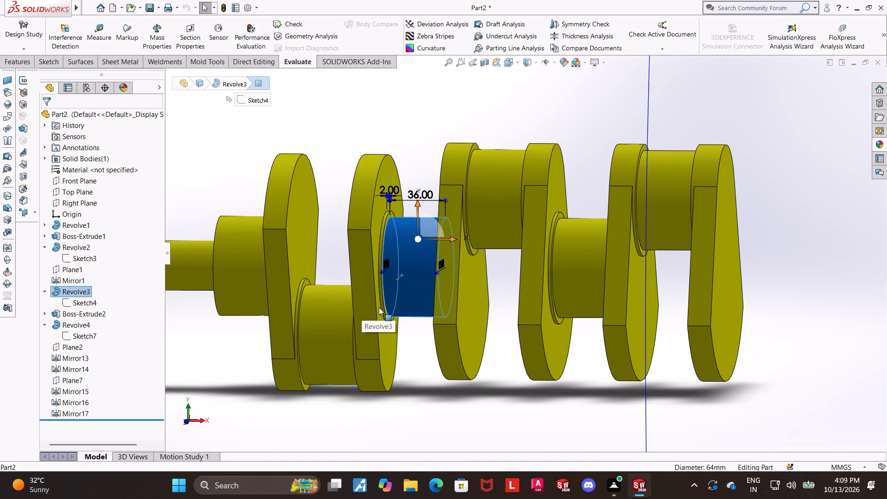
{"action": "key", "text": "Escape"}
{"action": "left_click", "coordinate": [80, 300]}
{"action": "left_click", "coordinate": [115, 291]}
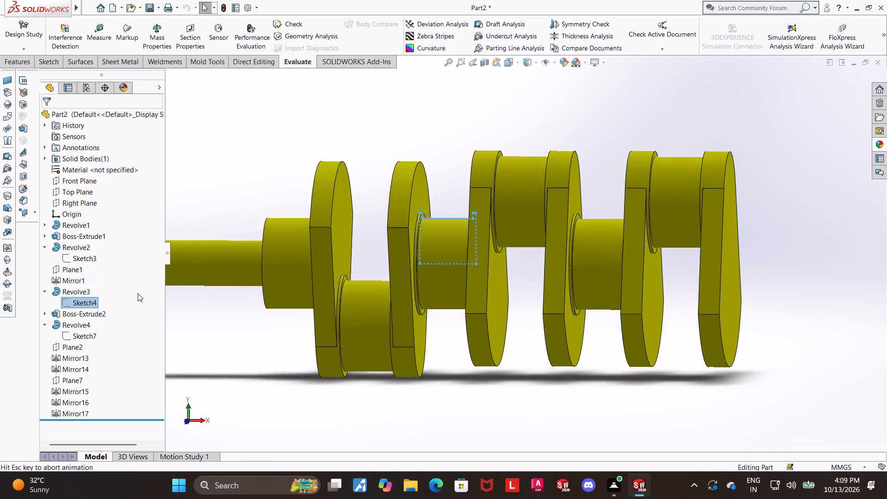
{"action": "scroll", "coordinate": [582, 212], "scroll_direction": "down", "scroll_amount": 5}
{"action": "key", "text": "Escape"}
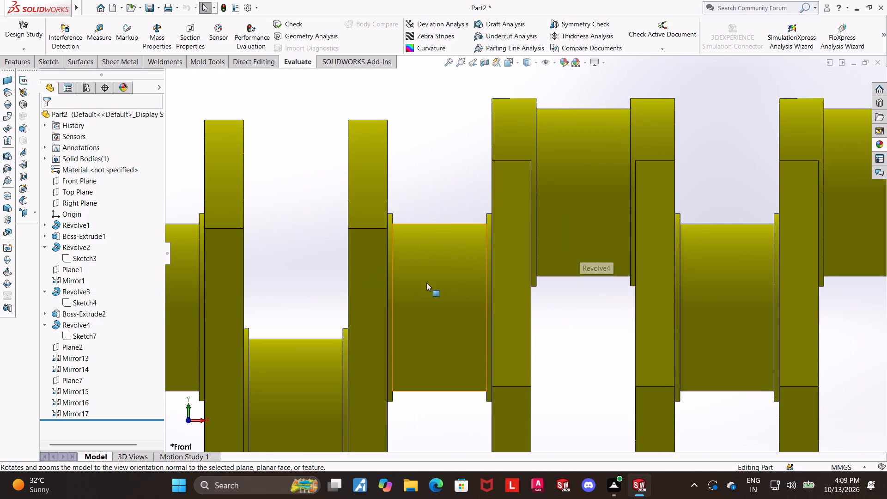
Open Sketch7 of Revolve4 to review the crankpin journal's profile dimensions, and exit the sketch without edits.
{"action": "left_click", "coordinate": [84, 340]}
{"action": "left_click", "coordinate": [94, 308]}
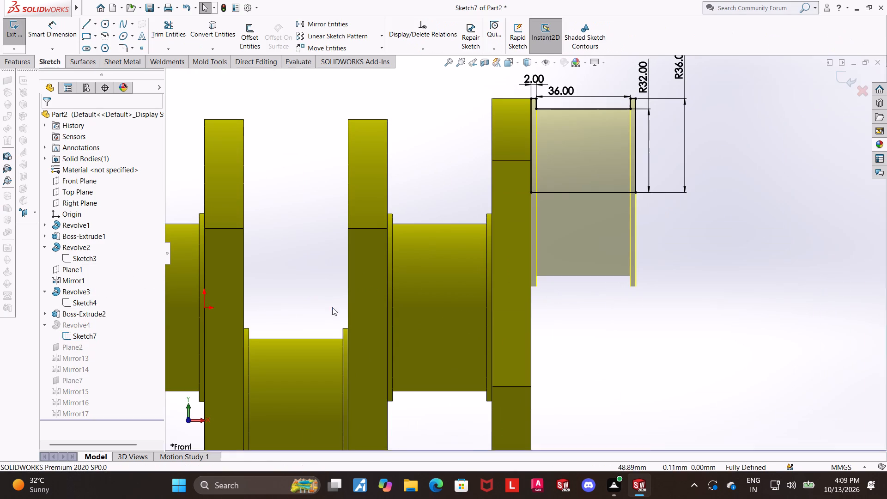
{"action": "left_click", "coordinate": [845, 79]}
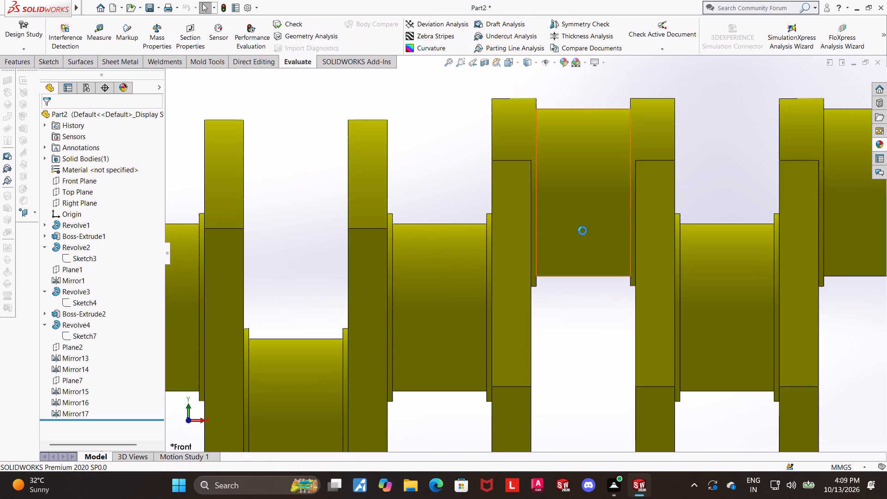
{"action": "scroll", "coordinate": [599, 279], "scroll_direction": "up", "scroll_amount": 2}
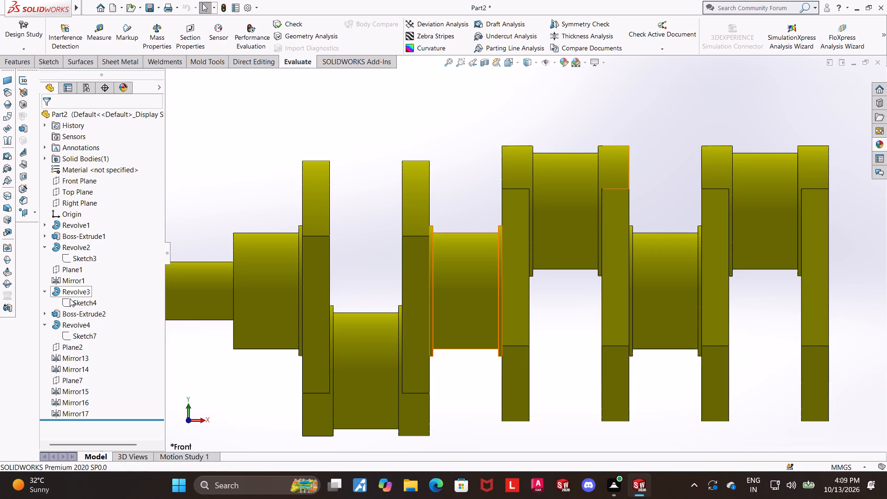
Edit Sketch4 of Revolve3, set the main journal's length between its collars to 39 mm, and exit the sketch.
{"action": "left_click", "coordinate": [70, 298]}
{"action": "left_click", "coordinate": [79, 271]}
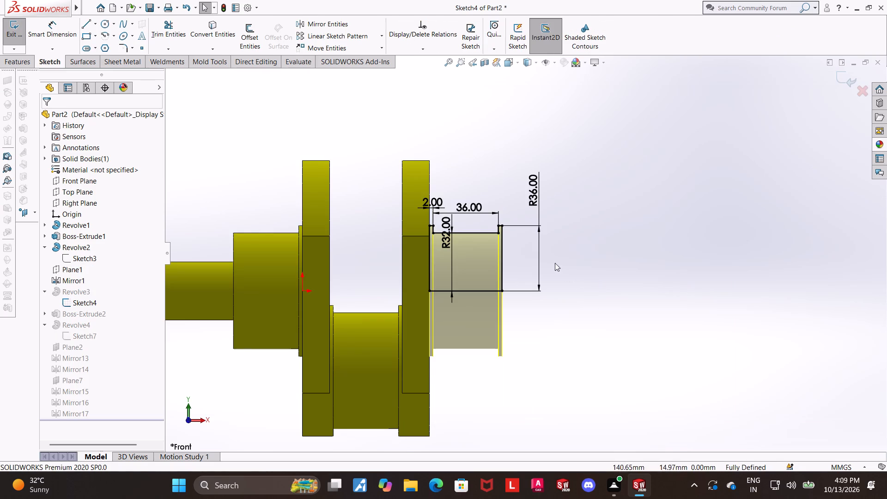
{"action": "scroll", "coordinate": [541, 257], "scroll_direction": "down", "scroll_amount": 1}
{"action": "scroll", "coordinate": [410, 241], "scroll_direction": "down", "scroll_amount": 1}
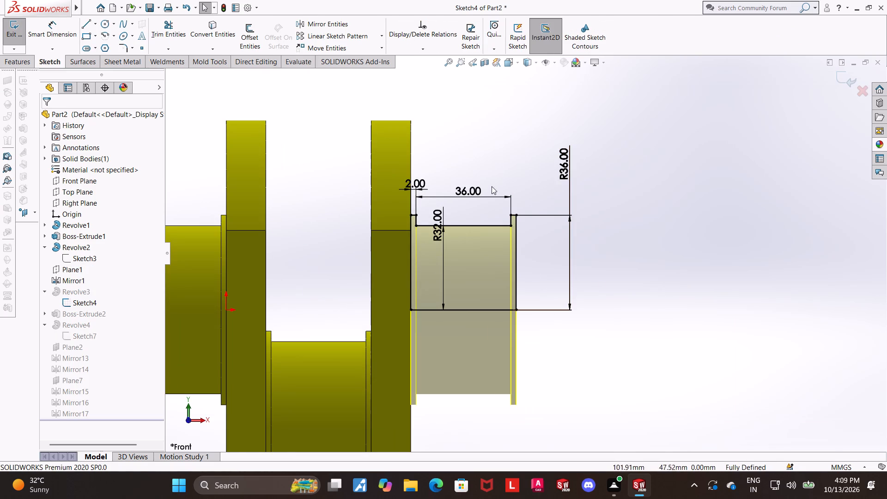
{"action": "double_click", "coordinate": [462, 191]}
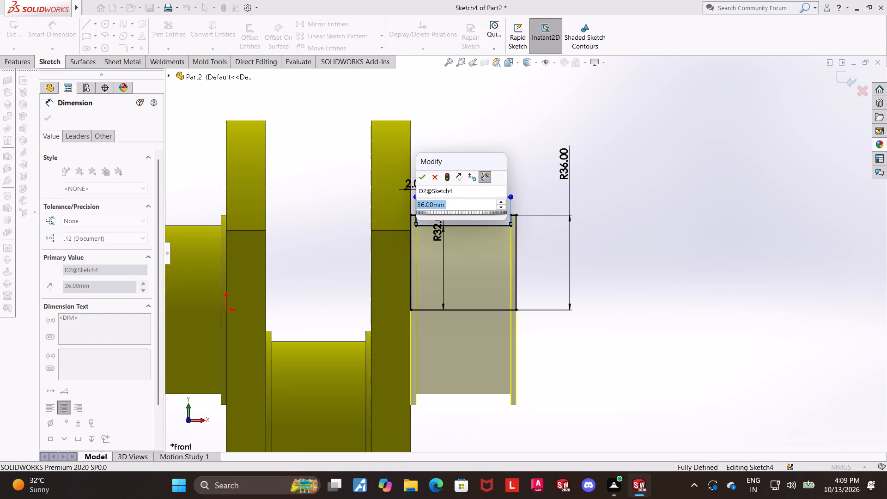
{"action": "type", "text": "73-"}
{"action": "type", "text": "30"}
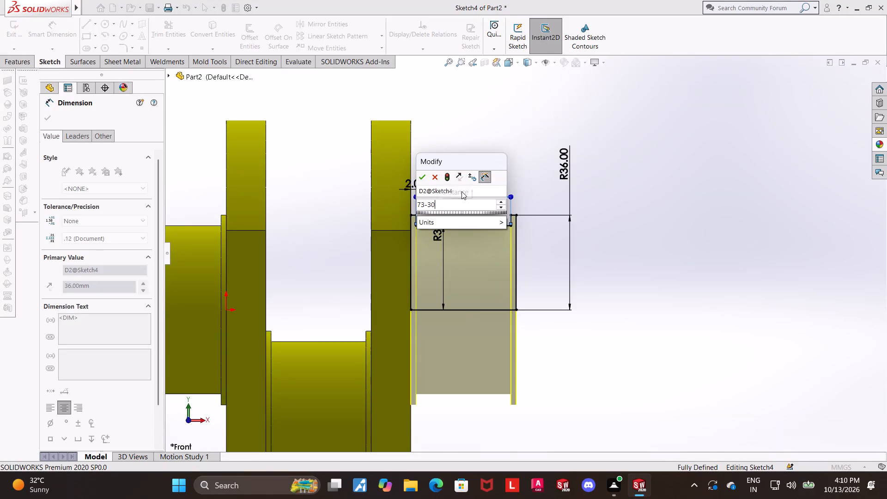
{"action": "key", "text": "BackSpace"}
{"action": "key", "text": "4"}
{"action": "key", "text": "Return"}
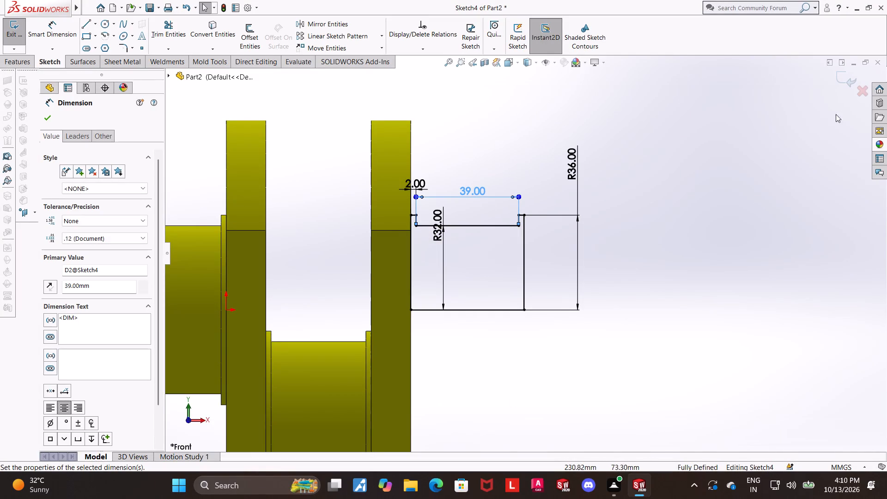
{"action": "left_click", "coordinate": [849, 78]}
{"action": "scroll", "coordinate": [694, 223], "scroll_direction": "up", "scroll_amount": 3}
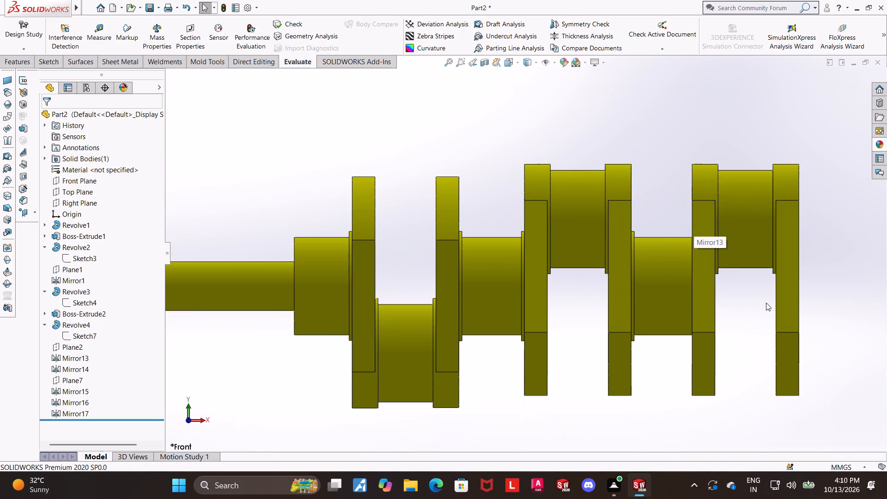
Delete the Mirror15 web feature and continue the rebuild, ignoring the errors in dependent features.
{"action": "middle_click_drag", "start_coordinate": [746, 316], "coordinate": [747, 324]}
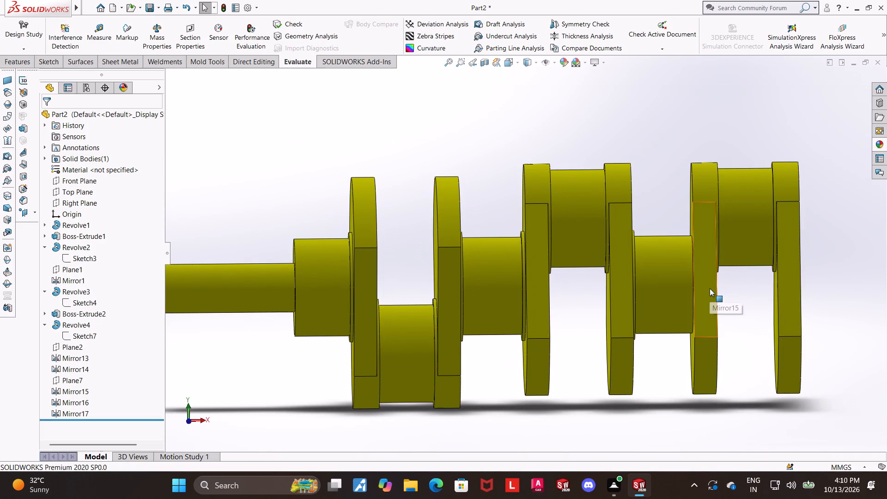
{"action": "left_click", "coordinate": [710, 288]}
{"action": "right_click", "coordinate": [64, 389]}
{"action": "left_click", "coordinate": [83, 355]}
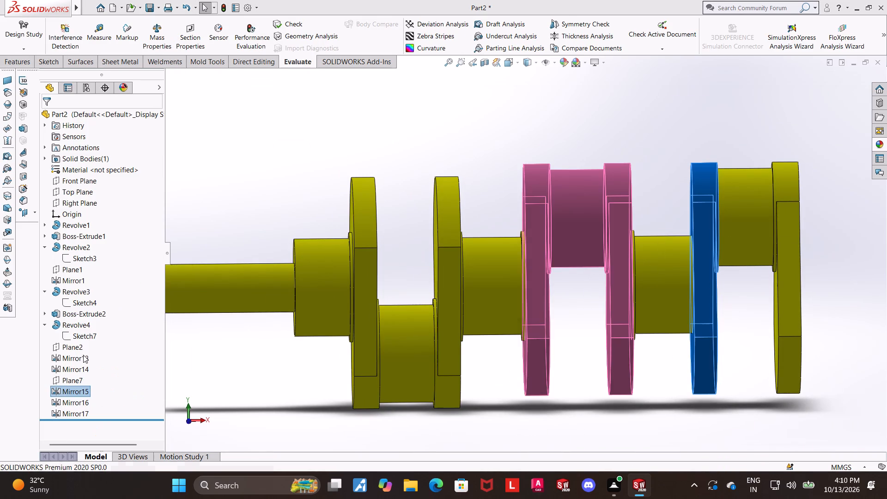
{"action": "left_click", "coordinate": [518, 184]}
{"action": "left_click", "coordinate": [477, 243]}
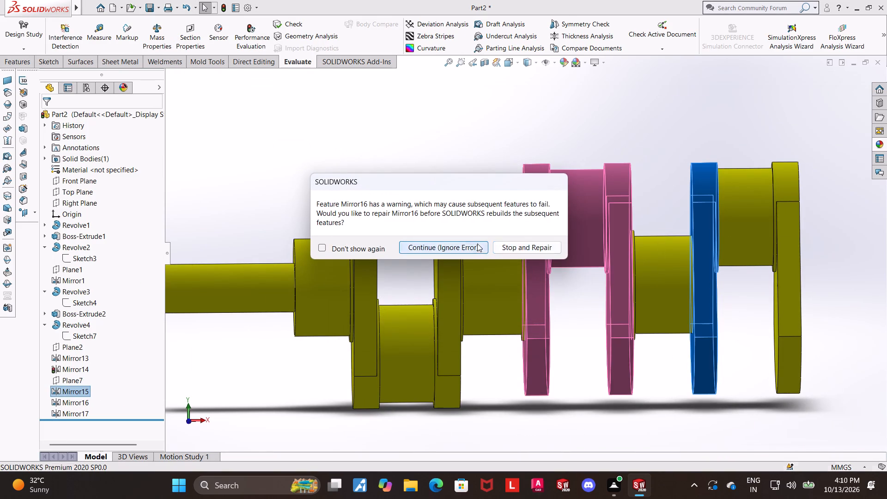
{"action": "left_click", "coordinate": [390, 13]}
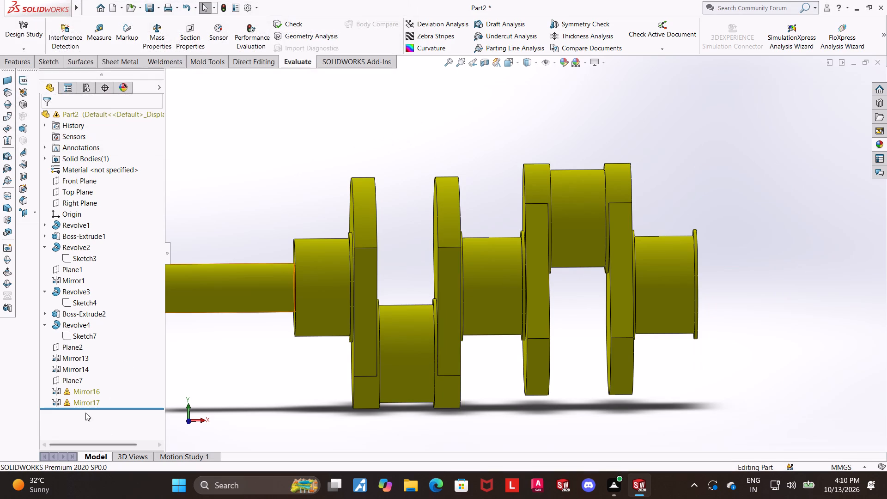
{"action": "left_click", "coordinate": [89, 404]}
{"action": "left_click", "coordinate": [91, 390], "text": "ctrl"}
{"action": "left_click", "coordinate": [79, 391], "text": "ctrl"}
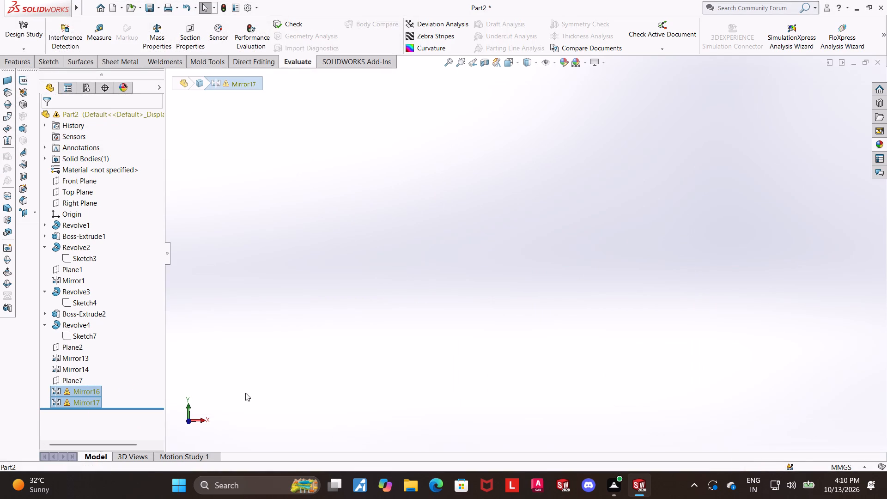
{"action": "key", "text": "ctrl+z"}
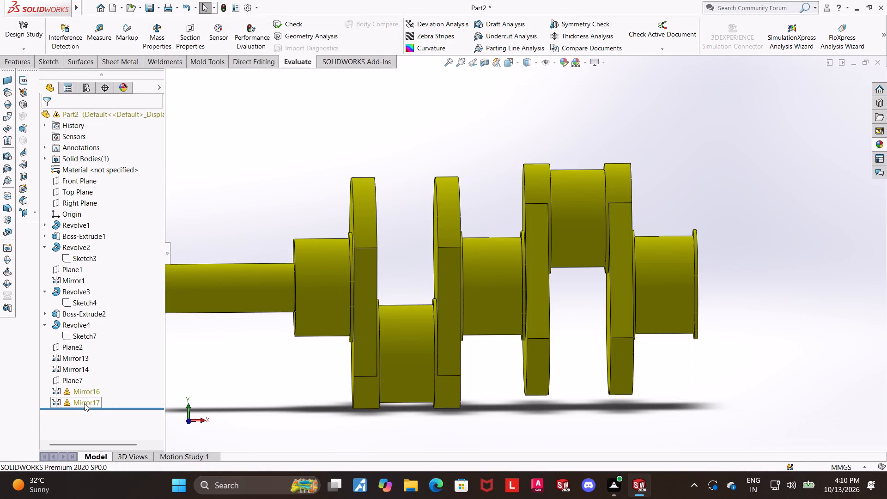
Delete the Mirror16 and Mirror17 features, leaving Plane7 as the last item in the feature tree.
{"action": "left_click", "coordinate": [85, 403], "text": "ctrl"}
{"action": "left_click", "coordinate": [85, 392], "text": "ctrl"}
{"action": "right_click", "coordinate": [85, 392], "text": "ctrl"}
{"action": "left_click", "coordinate": [112, 354]}
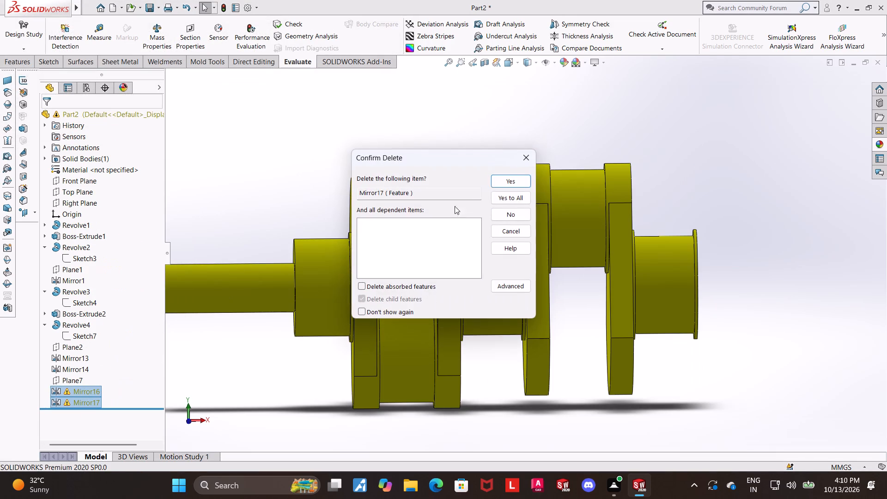
{"action": "left_click", "coordinate": [519, 174]}
{"action": "scroll", "coordinate": [574, 214], "scroll_direction": "up", "scroll_amount": 2}
{"action": "left_click", "coordinate": [518, 185]}
{"action": "scroll", "coordinate": [558, 218], "scroll_direction": "up", "scroll_amount": 3}
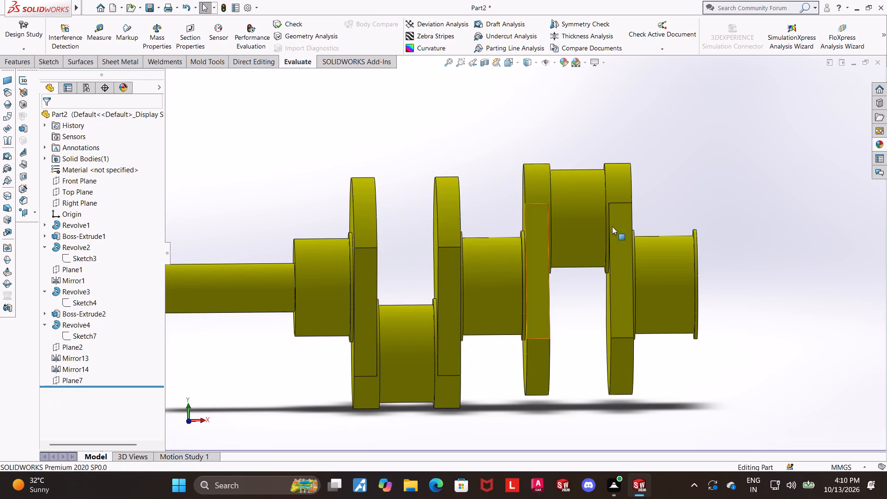
Measure the distance between the outer faces of the second and third webs around the main journal.
{"action": "middle_click_drag", "start_coordinate": [625, 226], "coordinate": [658, 228]}
{"action": "left_click", "coordinate": [687, 245]}
{"action": "scroll", "coordinate": [725, 310], "scroll_direction": "up", "scroll_amount": 1}
{"action": "middle_click_drag", "start_coordinate": [725, 313], "coordinate": [702, 324]}
{"action": "scroll", "coordinate": [589, 249], "scroll_direction": "up", "scroll_amount": 1}
{"action": "scroll", "coordinate": [535, 236], "scroll_direction": "down", "scroll_amount": 3}
{"action": "left_click", "coordinate": [95, 29]}
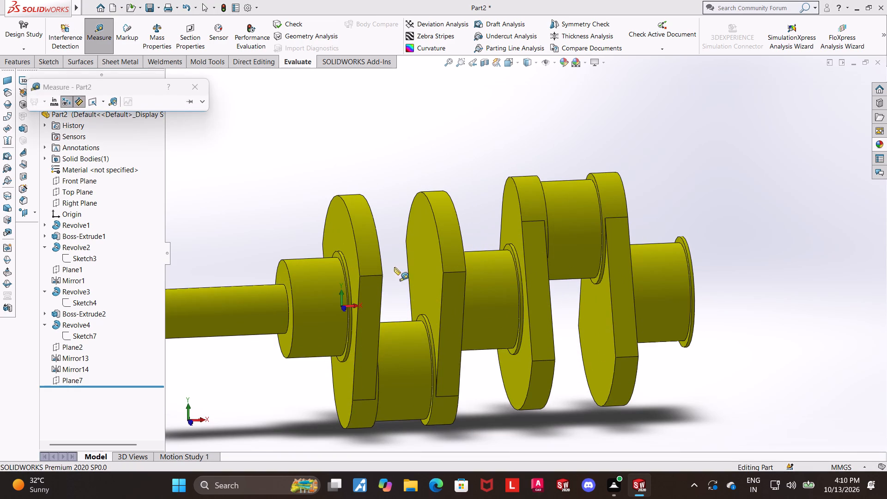
{"action": "left_click", "coordinate": [415, 260]}
{"action": "middle_click_drag", "start_coordinate": [437, 198], "coordinate": [386, 218]}
{"action": "middle_click_drag", "start_coordinate": [418, 231], "coordinate": [452, 244]}
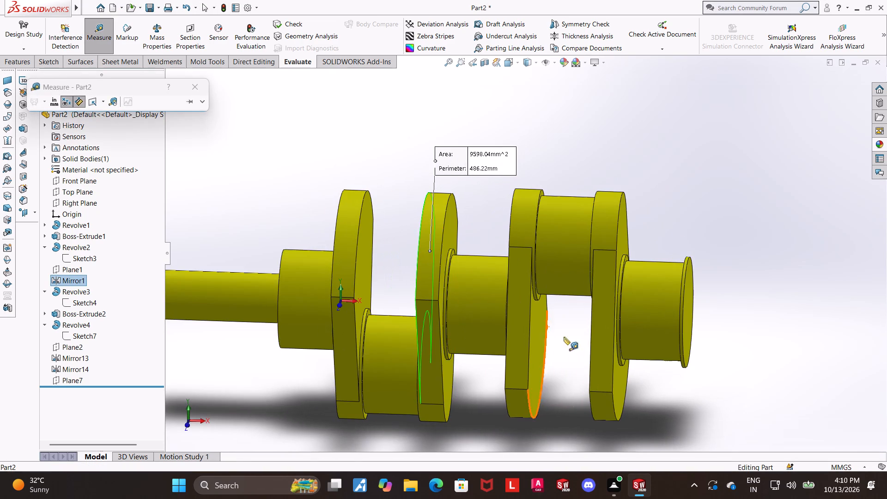
{"action": "left_click", "coordinate": [546, 329]}
{"action": "scroll", "coordinate": [553, 351], "scroll_direction": "up", "scroll_amount": 2}
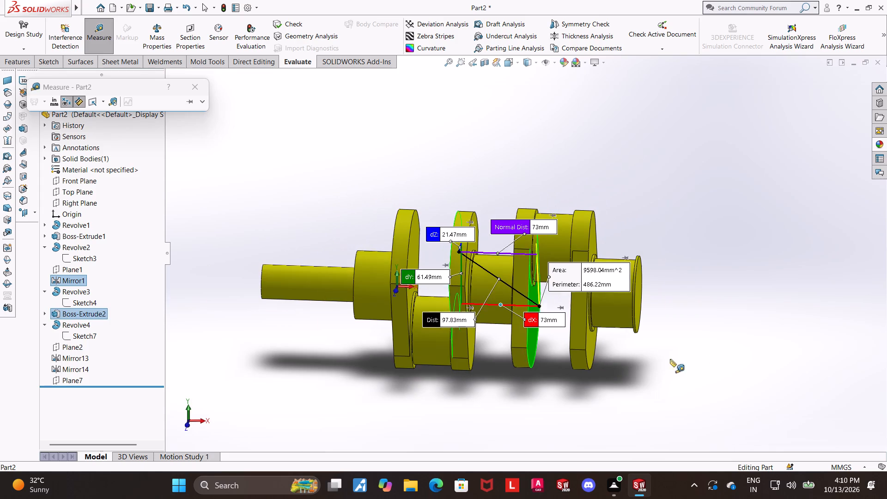
{"action": "key", "text": "Escape"}
Examine the Mirror14 end journal and the neighbouring webs from several angles.
{"action": "middle_click_drag", "start_coordinate": [708, 323], "coordinate": [713, 316]}
{"action": "scroll", "coordinate": [713, 313], "scroll_direction": "up", "scroll_amount": 1}
{"action": "scroll", "coordinate": [682, 283], "scroll_direction": "down", "scroll_amount": 2}
{"action": "middle_click_drag", "start_coordinate": [662, 291], "coordinate": [653, 296]}
{"action": "scroll", "coordinate": [618, 289], "scroll_direction": "down", "scroll_amount": 1}
{"action": "left_click", "coordinate": [520, 286]}
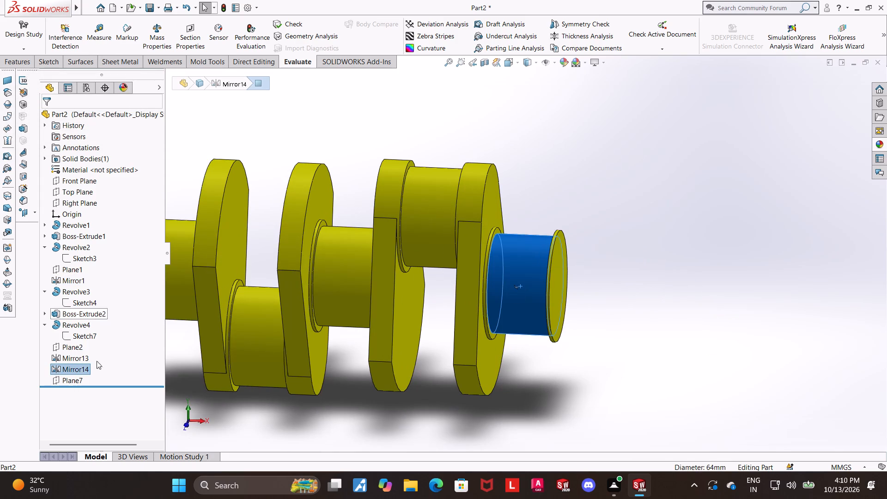
{"action": "middle_click_drag", "start_coordinate": [547, 329], "coordinate": [554, 327]}
{"action": "middle_click_drag", "start_coordinate": [585, 312], "coordinate": [579, 315]}
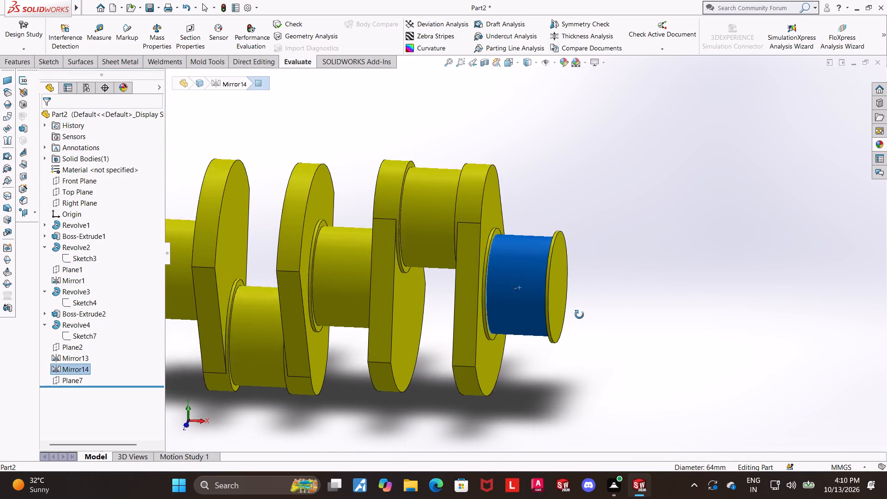
{"action": "middle_click_drag", "start_coordinate": [579, 315], "coordinate": [598, 270]}
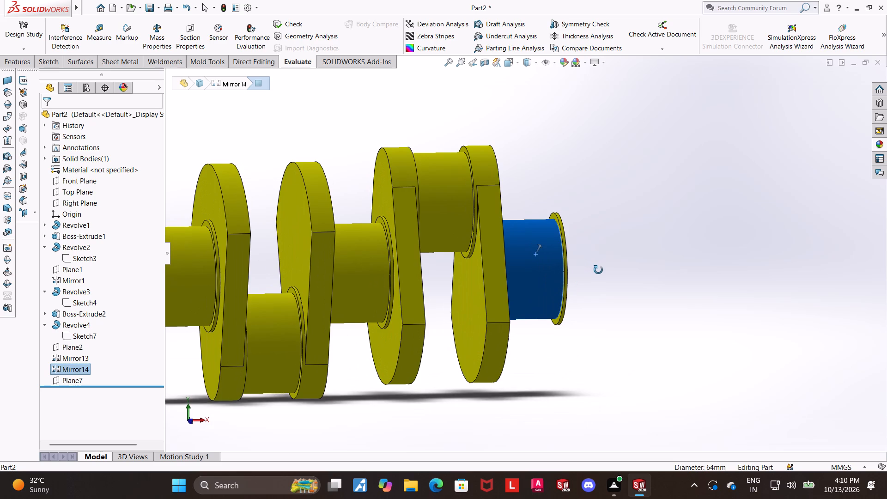
{"action": "middle_click_drag", "start_coordinate": [598, 270], "coordinate": [573, 292]}
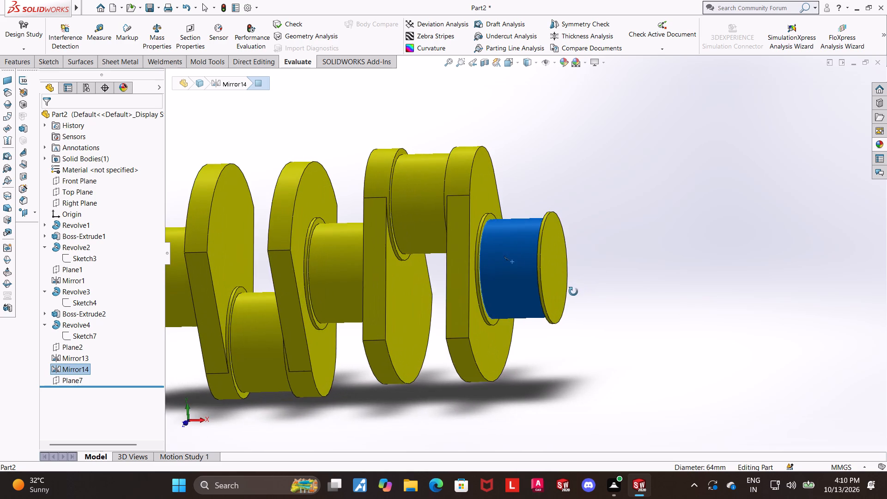
{"action": "middle_click_drag", "start_coordinate": [573, 292], "coordinate": [568, 310]}
{"action": "scroll", "coordinate": [574, 315], "scroll_direction": "up", "scroll_amount": 2}
{"action": "left_click", "coordinate": [650, 284]}
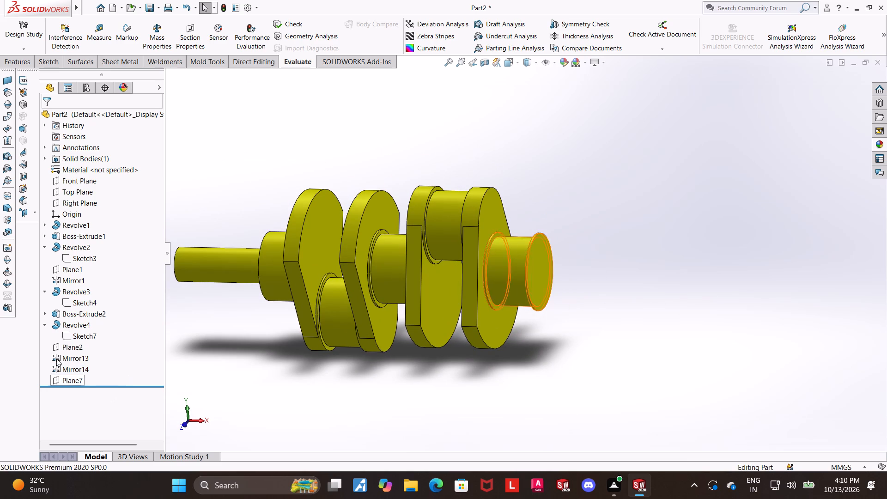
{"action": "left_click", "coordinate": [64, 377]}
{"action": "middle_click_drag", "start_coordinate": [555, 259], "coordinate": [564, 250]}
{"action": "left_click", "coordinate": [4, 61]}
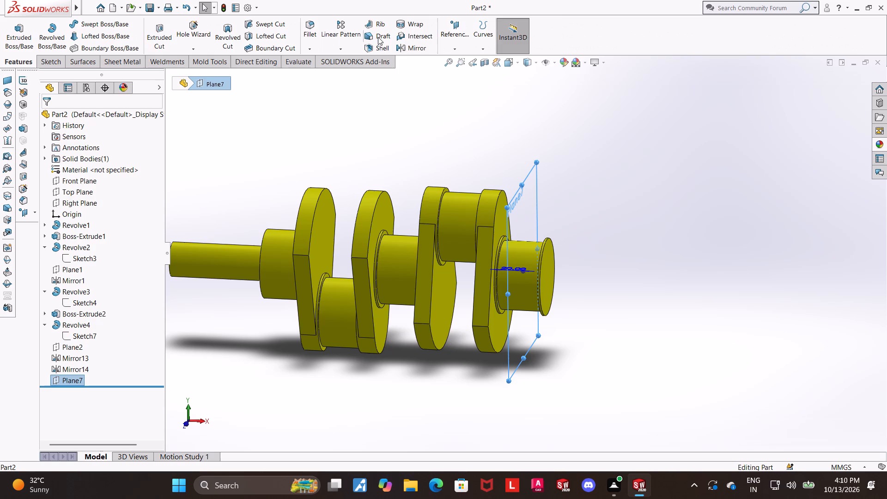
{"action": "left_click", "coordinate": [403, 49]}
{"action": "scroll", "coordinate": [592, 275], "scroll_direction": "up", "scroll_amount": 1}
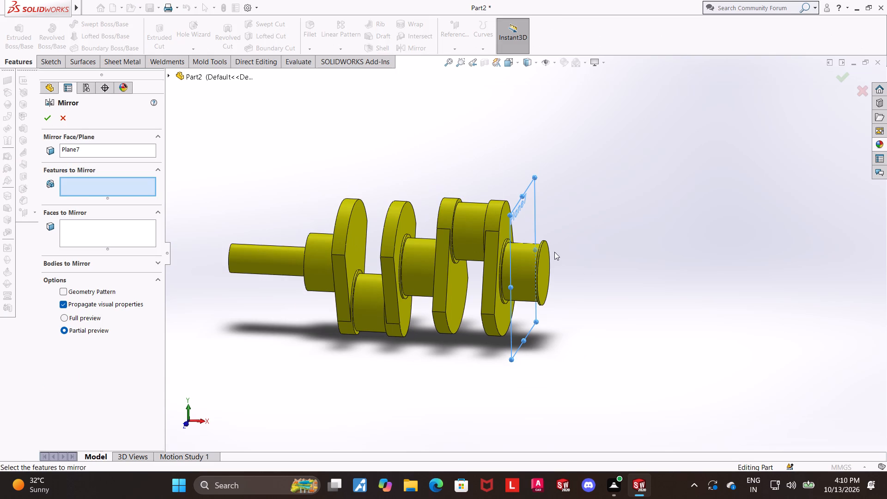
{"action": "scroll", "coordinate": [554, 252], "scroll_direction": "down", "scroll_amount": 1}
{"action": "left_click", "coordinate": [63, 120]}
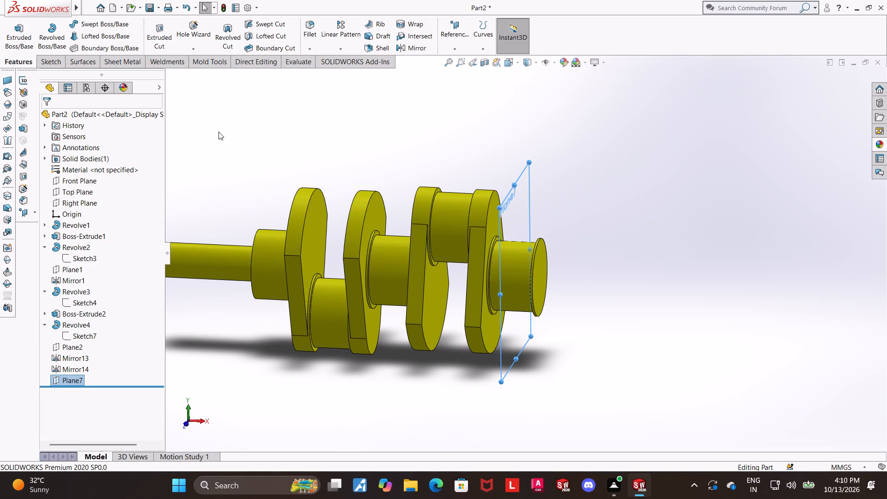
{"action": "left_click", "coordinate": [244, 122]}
Mirror the features Mirror13, Revolve4 and Boss-Extrude2 about Plane7 to add a web beyond the end journal.
{"action": "left_click", "coordinate": [418, 46]}
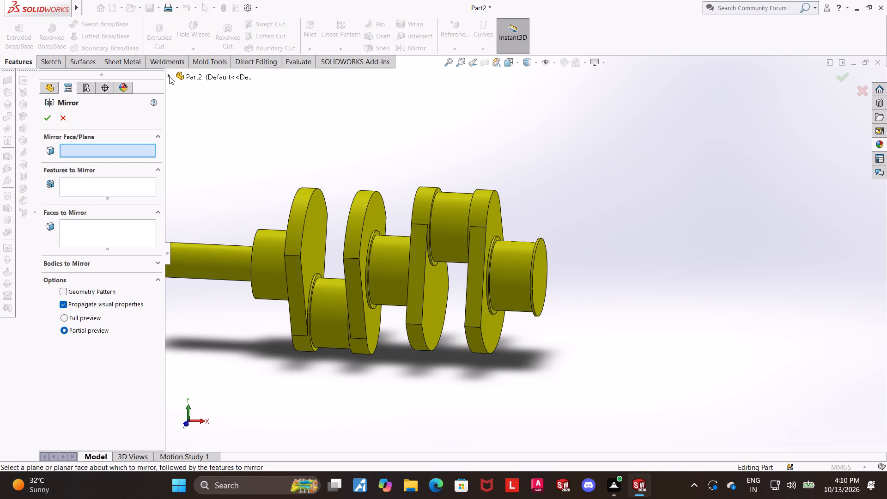
{"action": "left_click", "coordinate": [169, 76]}
{"action": "left_click", "coordinate": [198, 309]}
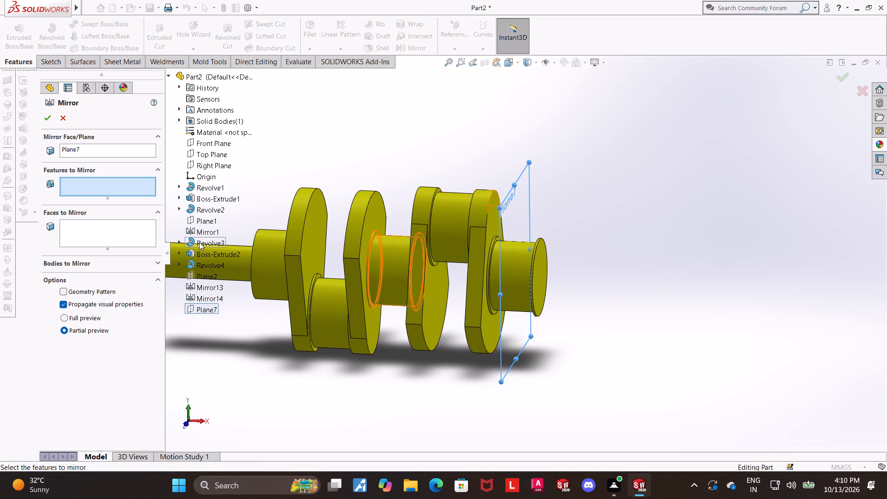
{"action": "left_click", "coordinate": [202, 283]}
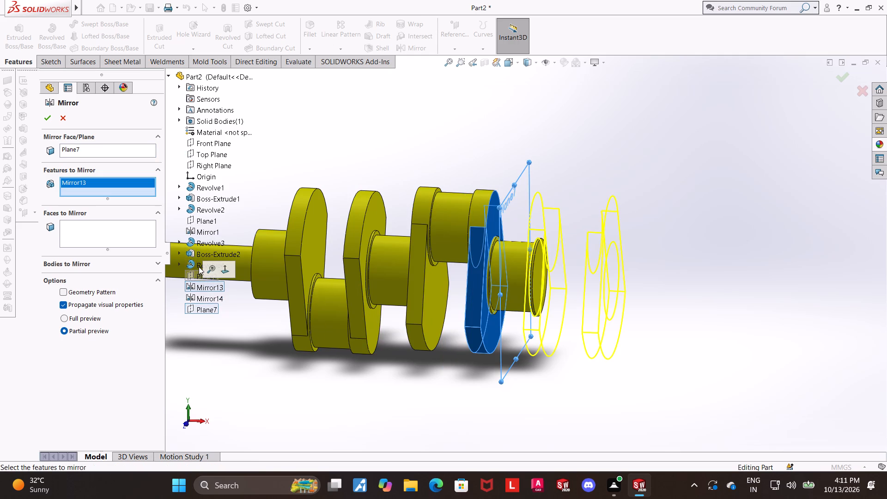
{"action": "left_click", "coordinate": [198, 266]}
{"action": "middle_click_drag", "start_coordinate": [694, 241], "coordinate": [695, 237]}
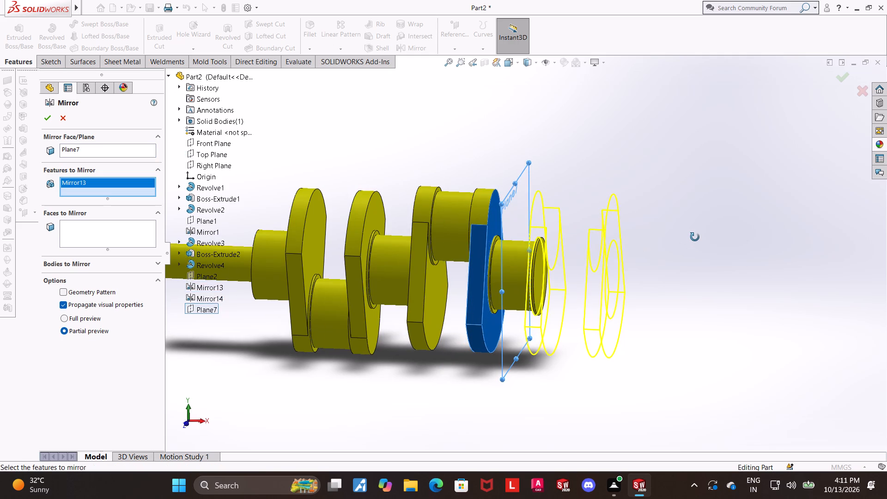
{"action": "middle_click_drag", "start_coordinate": [695, 237], "coordinate": [693, 230]}
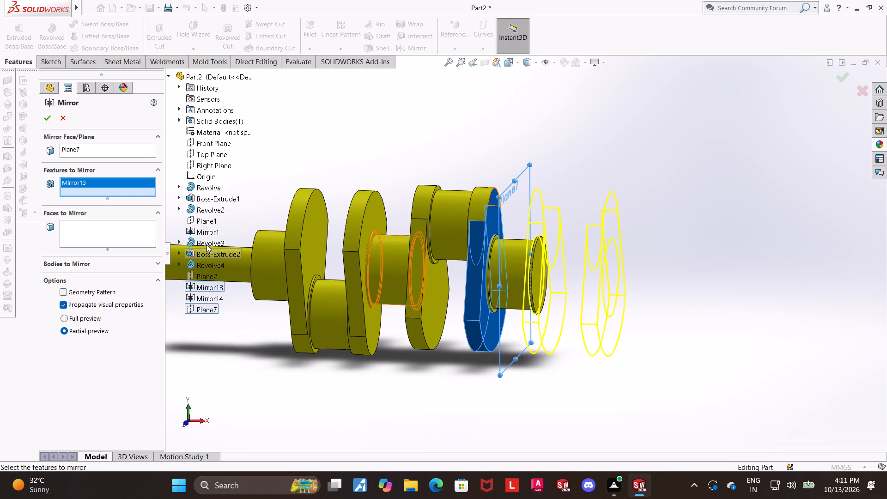
{"action": "double_click", "coordinate": [207, 268]}
{"action": "double_click", "coordinate": [201, 255]}
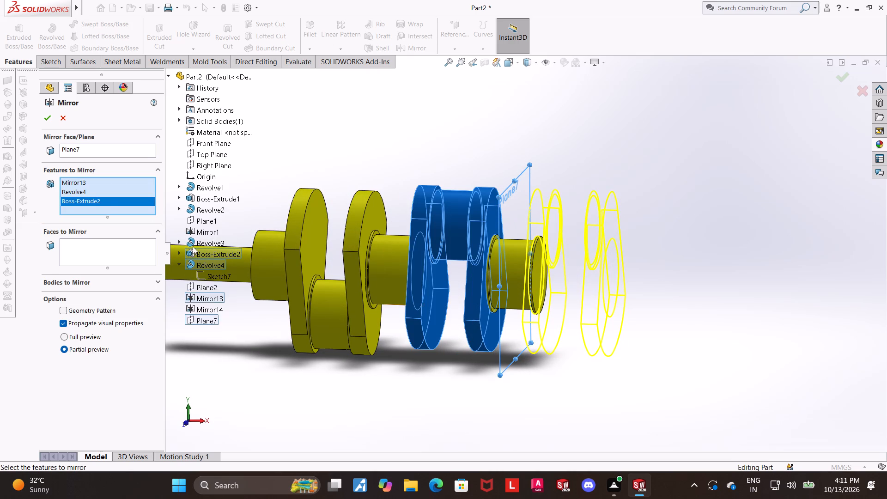
{"action": "left_click", "coordinate": [46, 123]}
{"action": "left_click", "coordinate": [742, 278]}
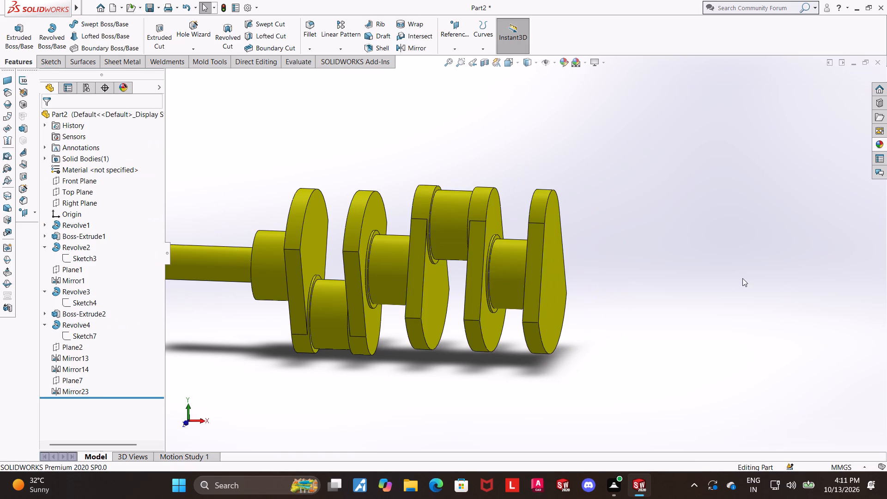
{"action": "scroll", "coordinate": [727, 279], "scroll_direction": "up", "scroll_amount": 1}
{"action": "scroll", "coordinate": [690, 277], "scroll_direction": "down", "scroll_amount": 1}
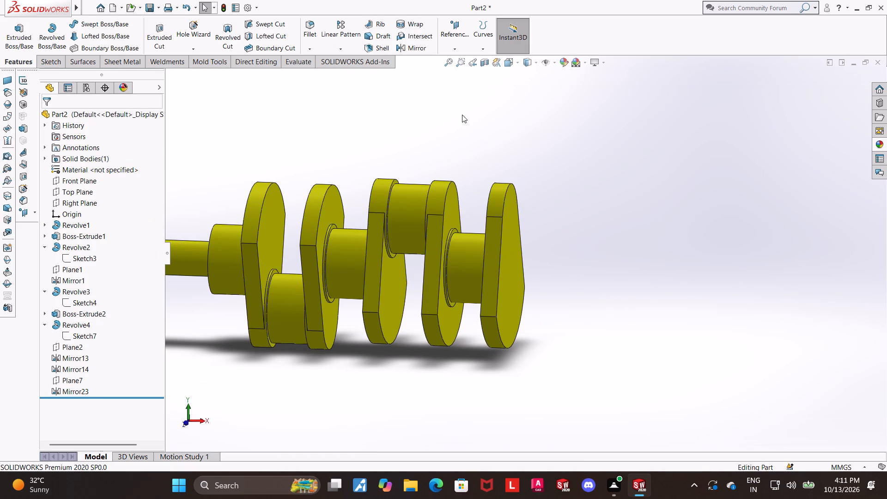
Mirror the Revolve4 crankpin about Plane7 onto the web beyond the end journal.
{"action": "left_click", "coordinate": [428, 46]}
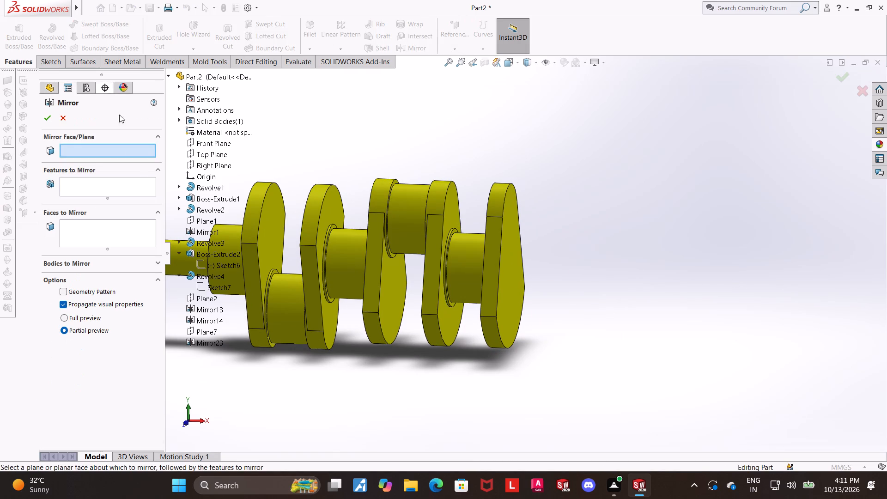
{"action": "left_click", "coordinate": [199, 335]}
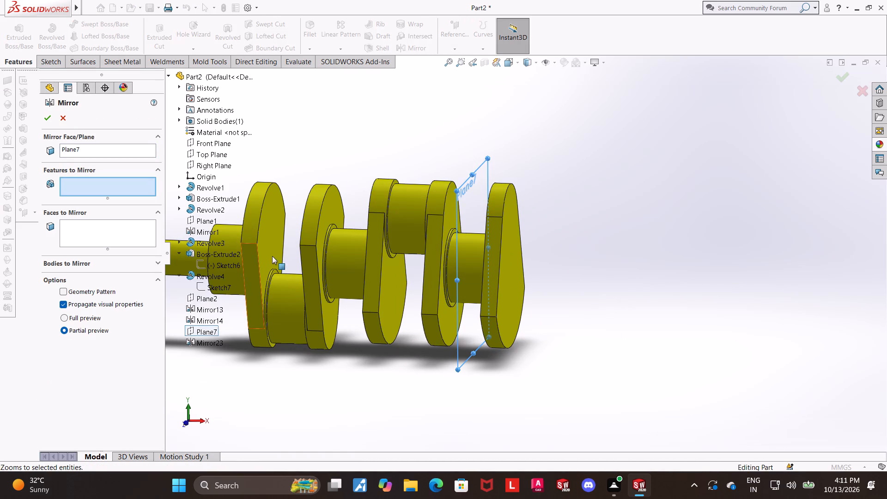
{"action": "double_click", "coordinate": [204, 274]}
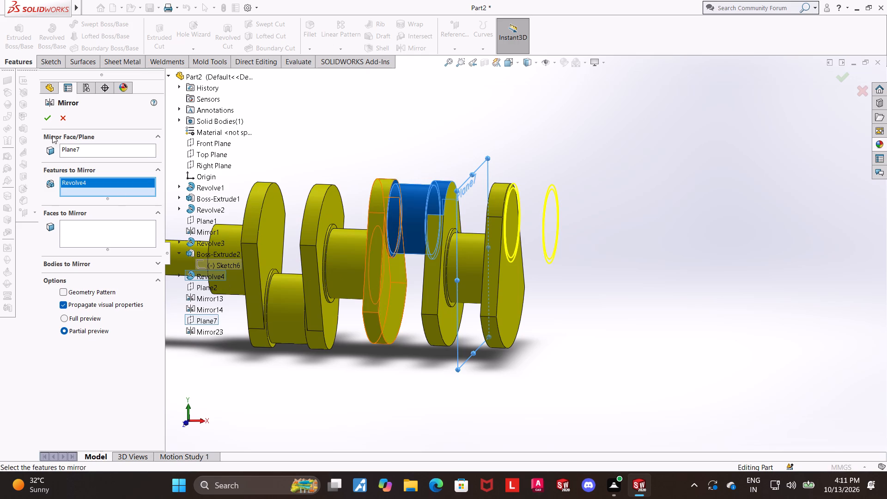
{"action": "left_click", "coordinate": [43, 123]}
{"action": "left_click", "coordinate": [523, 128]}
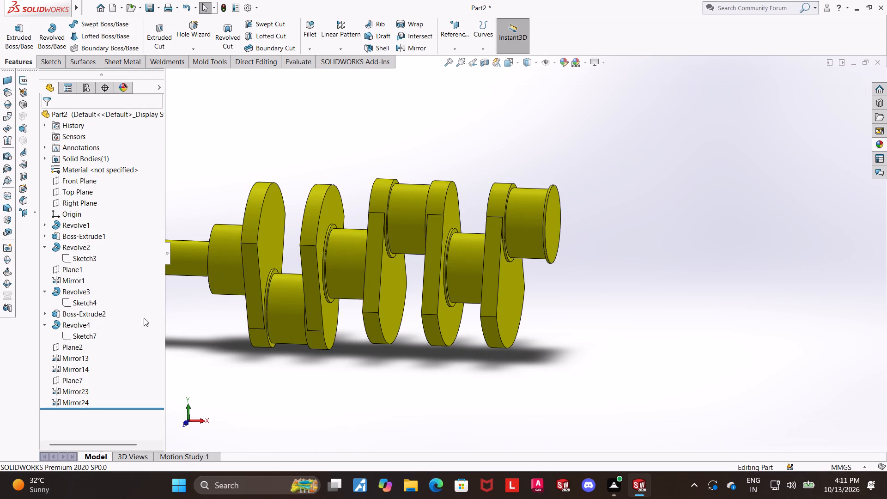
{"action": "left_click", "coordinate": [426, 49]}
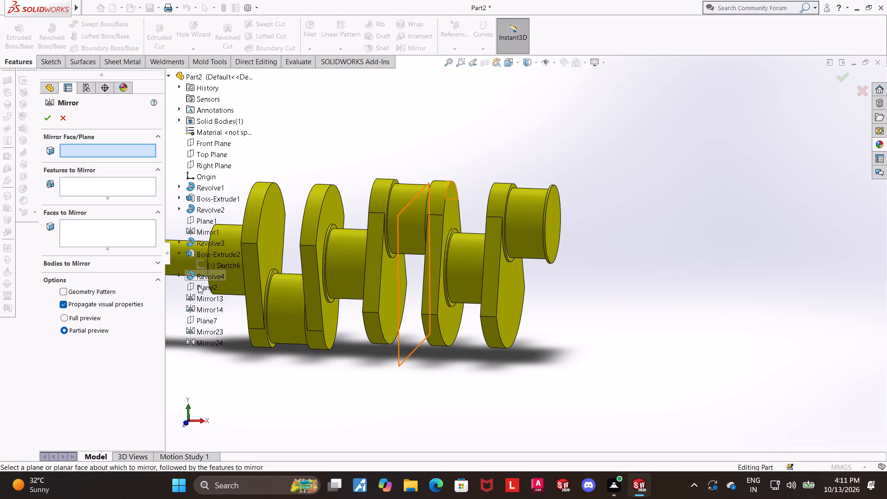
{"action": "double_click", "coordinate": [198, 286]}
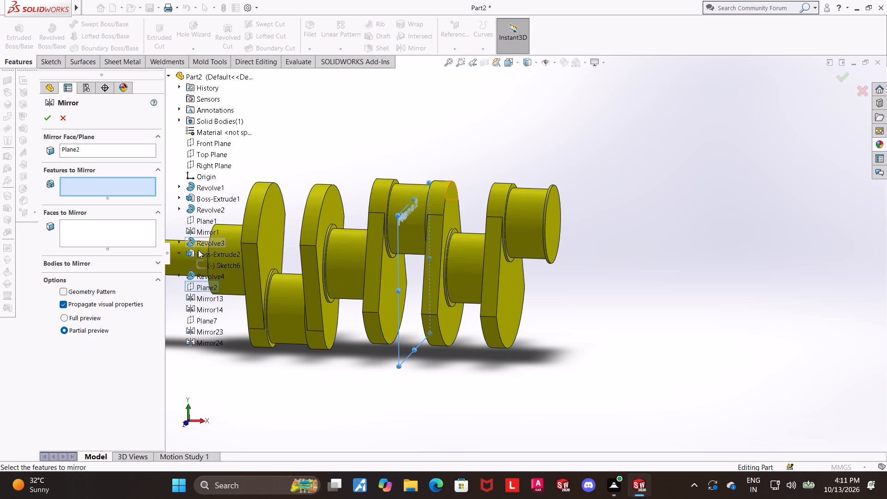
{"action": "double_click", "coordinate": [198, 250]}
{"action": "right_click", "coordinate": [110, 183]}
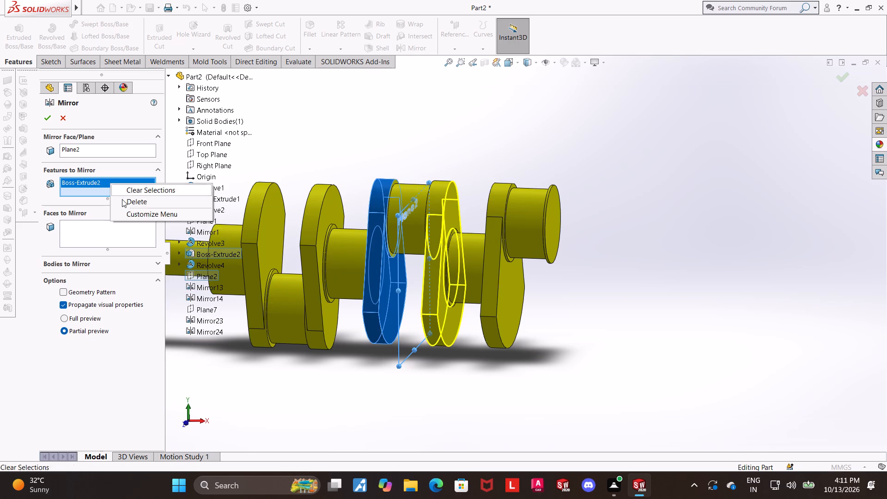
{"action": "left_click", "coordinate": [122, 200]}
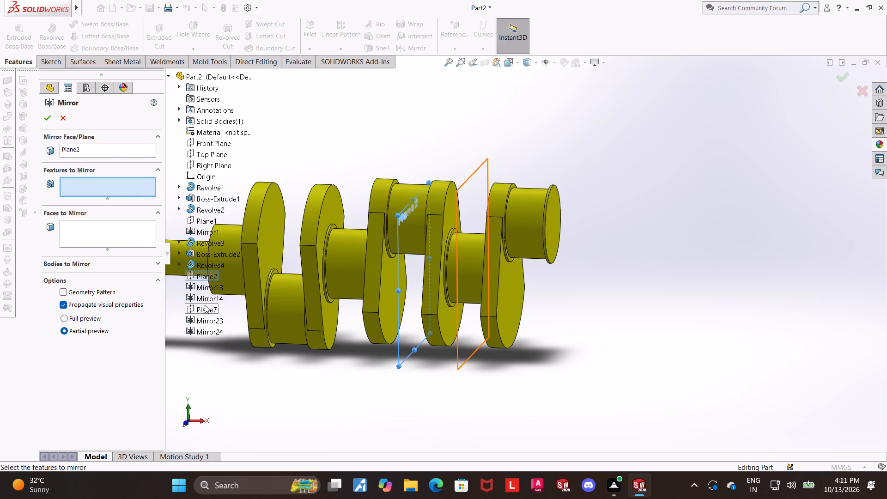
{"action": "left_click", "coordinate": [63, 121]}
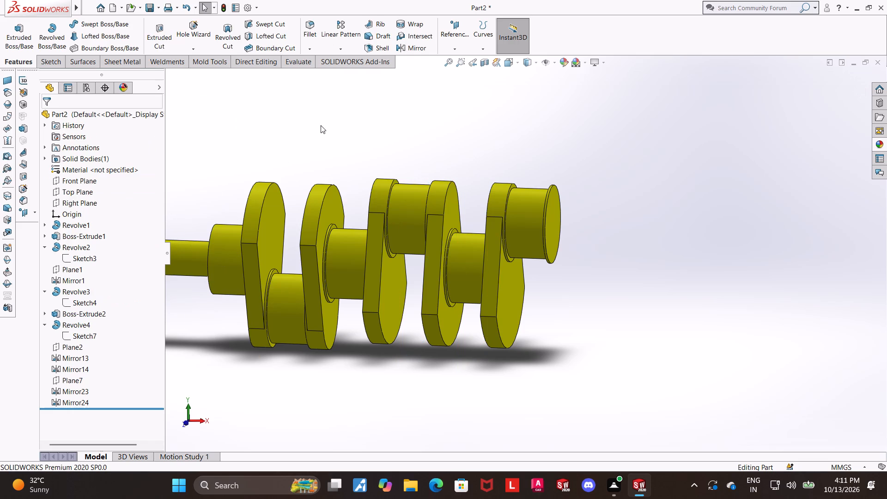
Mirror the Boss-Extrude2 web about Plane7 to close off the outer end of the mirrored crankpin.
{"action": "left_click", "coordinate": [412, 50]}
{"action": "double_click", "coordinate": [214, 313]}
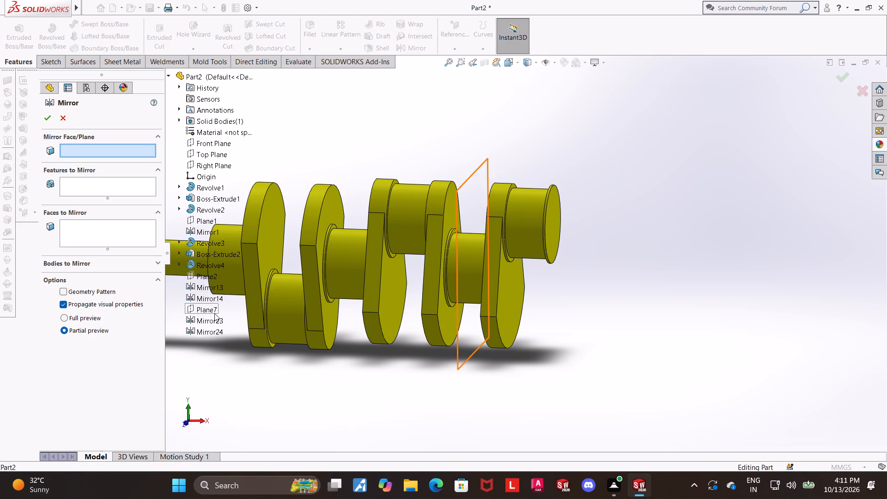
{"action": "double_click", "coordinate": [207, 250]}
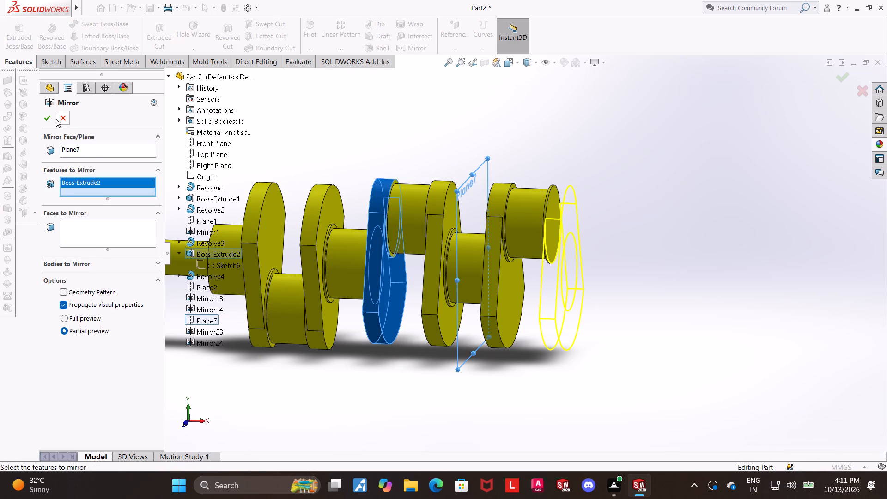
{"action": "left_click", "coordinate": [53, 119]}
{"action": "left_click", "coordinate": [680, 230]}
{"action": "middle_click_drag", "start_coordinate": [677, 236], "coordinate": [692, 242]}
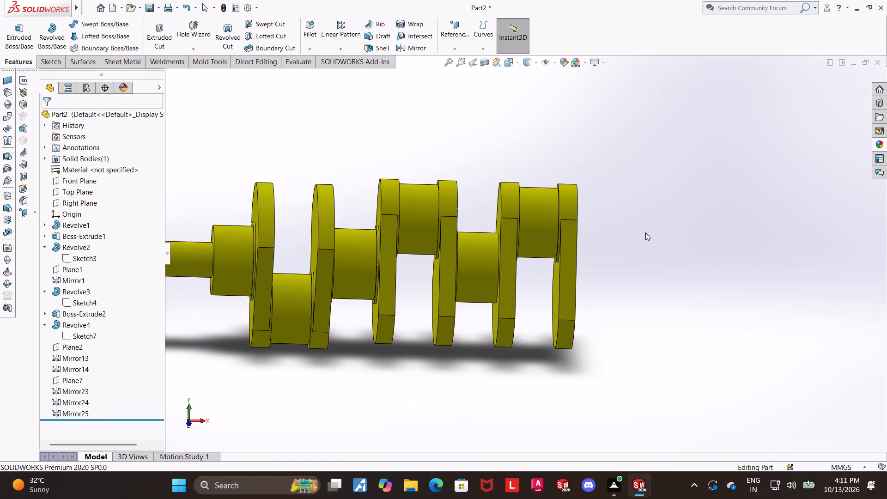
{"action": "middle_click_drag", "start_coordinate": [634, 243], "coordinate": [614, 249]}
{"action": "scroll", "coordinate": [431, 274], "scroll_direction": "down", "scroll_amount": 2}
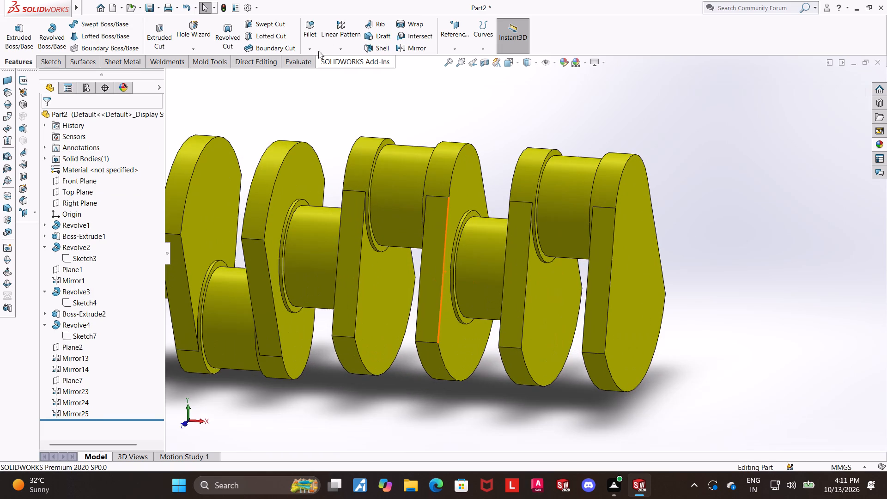
Measure the distance between the outer faces of the Mirror13 and Mirror23 webs around the main journal.
{"action": "left_click", "coordinate": [314, 63]}
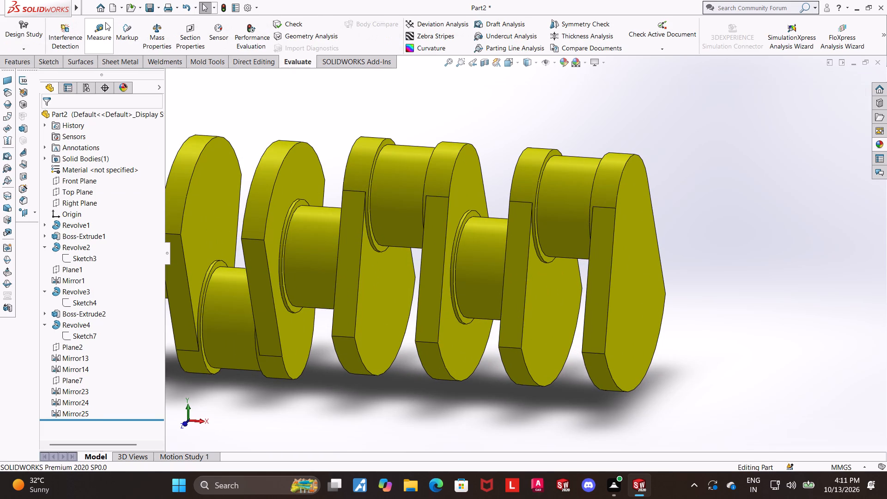
{"action": "left_click", "coordinate": [105, 22]}
{"action": "left_click", "coordinate": [560, 315]}
{"action": "middle_click_drag", "start_coordinate": [540, 310], "coordinate": [589, 335]}
{"action": "left_click", "coordinate": [457, 306]}
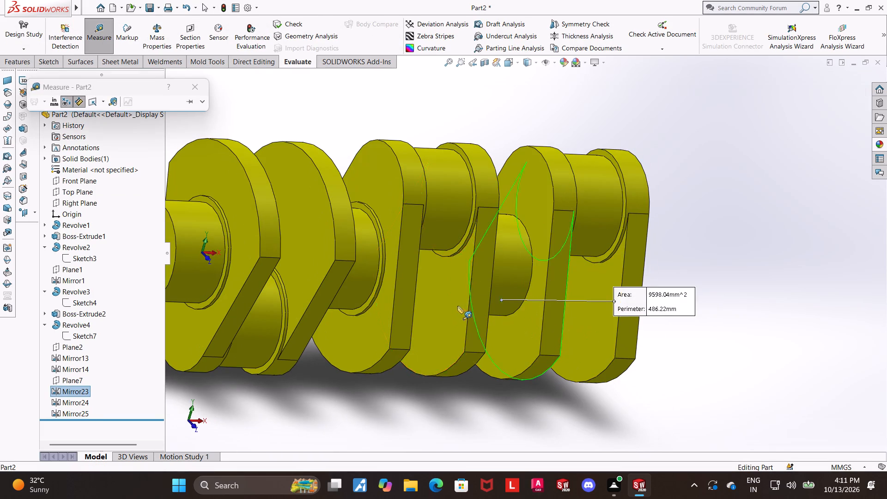
{"action": "scroll", "coordinate": [586, 313], "scroll_direction": "up", "scroll_amount": 1}
{"action": "scroll", "coordinate": [576, 316], "scroll_direction": "down", "scroll_amount": 1}
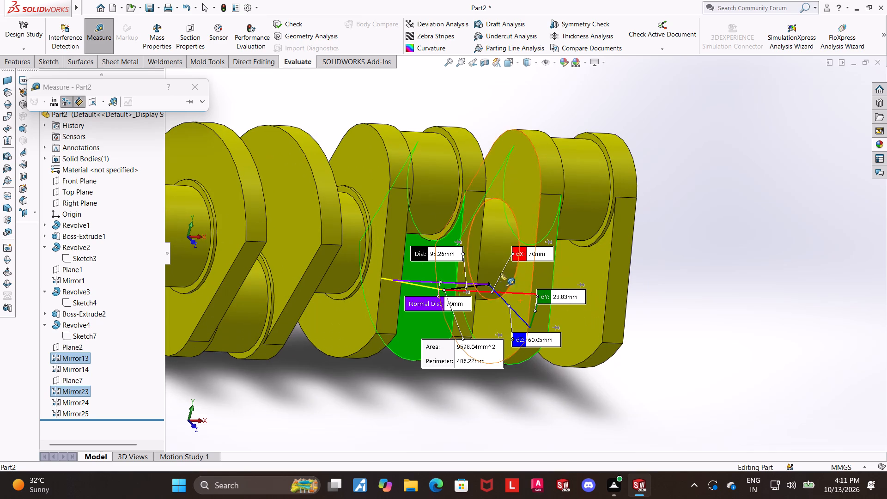
{"action": "scroll", "coordinate": [494, 268], "scroll_direction": "down", "scroll_amount": 3}
{"action": "scroll", "coordinate": [534, 296], "scroll_direction": "up", "scroll_amount": 3}
{"action": "key", "text": "Escape"}
Undo the last three mirrors about Plane7, leaving Plane7 as the last feature in the tree.
{"action": "middle_click_drag", "start_coordinate": [750, 304], "coordinate": [729, 296]}
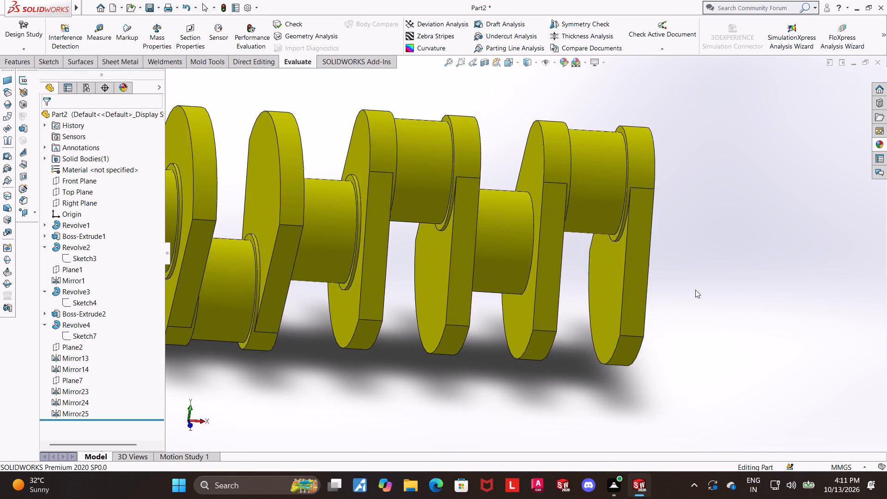
{"action": "scroll", "coordinate": [572, 273], "scroll_direction": "down", "scroll_amount": 1}
{"action": "middle_click_drag", "start_coordinate": [567, 286], "coordinate": [566, 290]}
{"action": "scroll", "coordinate": [558, 289], "scroll_direction": "up", "scroll_amount": 1}
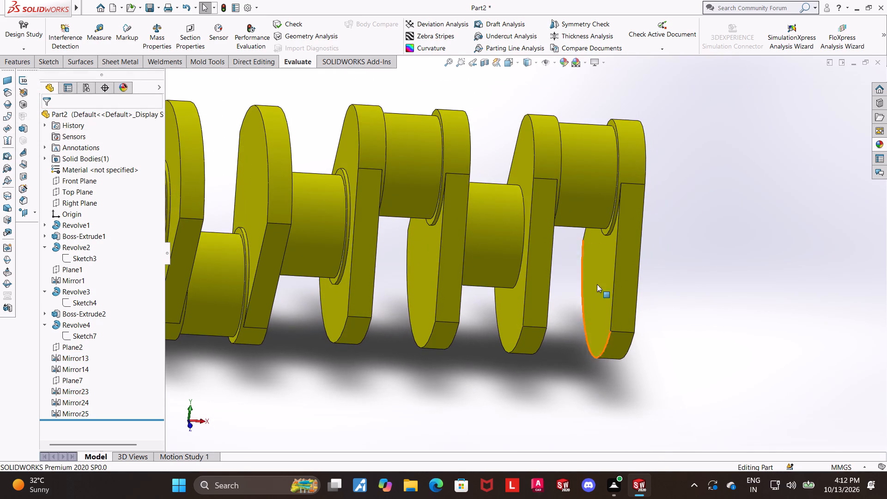
{"action": "key", "text": "ctrl+z"}
{"action": "key", "text": "ctrl+z"}
{"action": "key", "text": "ctrl+z"}
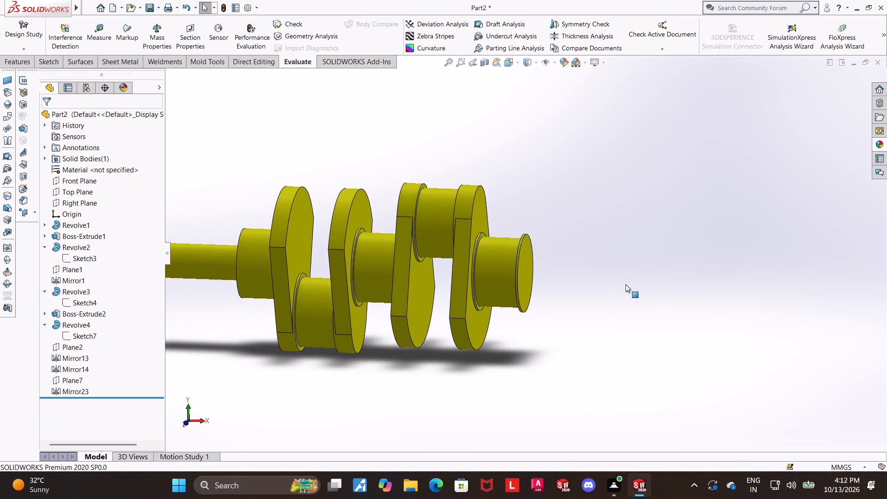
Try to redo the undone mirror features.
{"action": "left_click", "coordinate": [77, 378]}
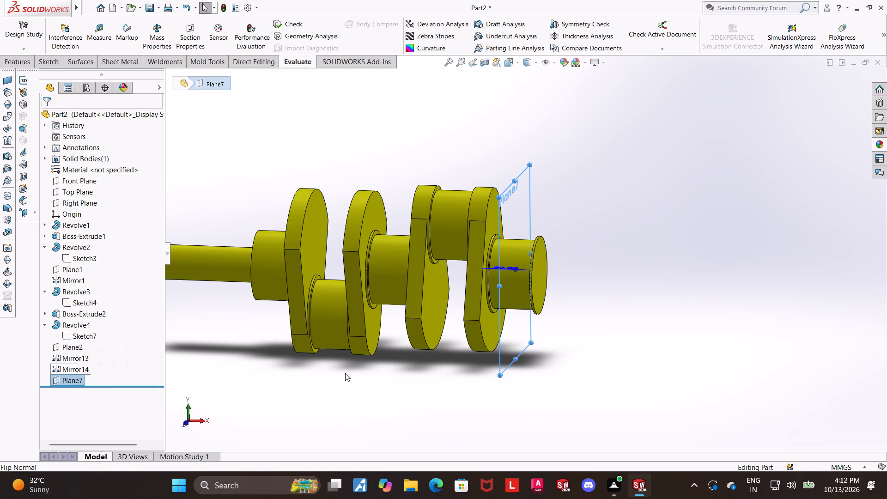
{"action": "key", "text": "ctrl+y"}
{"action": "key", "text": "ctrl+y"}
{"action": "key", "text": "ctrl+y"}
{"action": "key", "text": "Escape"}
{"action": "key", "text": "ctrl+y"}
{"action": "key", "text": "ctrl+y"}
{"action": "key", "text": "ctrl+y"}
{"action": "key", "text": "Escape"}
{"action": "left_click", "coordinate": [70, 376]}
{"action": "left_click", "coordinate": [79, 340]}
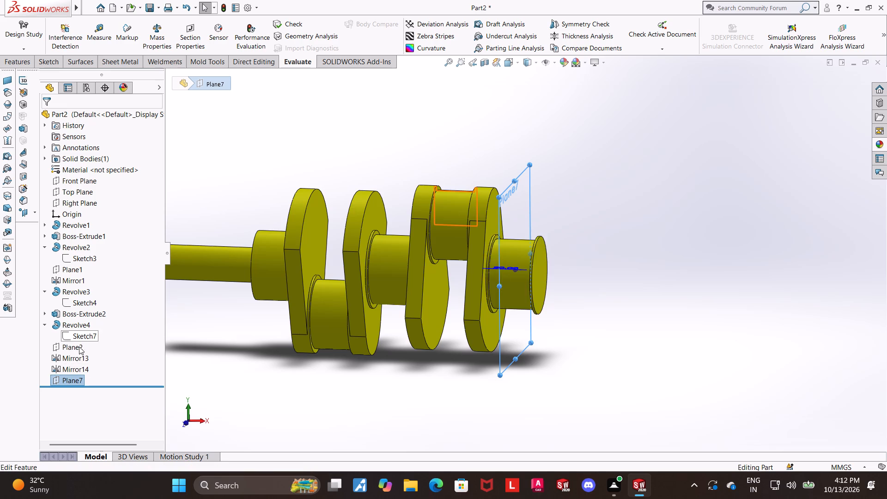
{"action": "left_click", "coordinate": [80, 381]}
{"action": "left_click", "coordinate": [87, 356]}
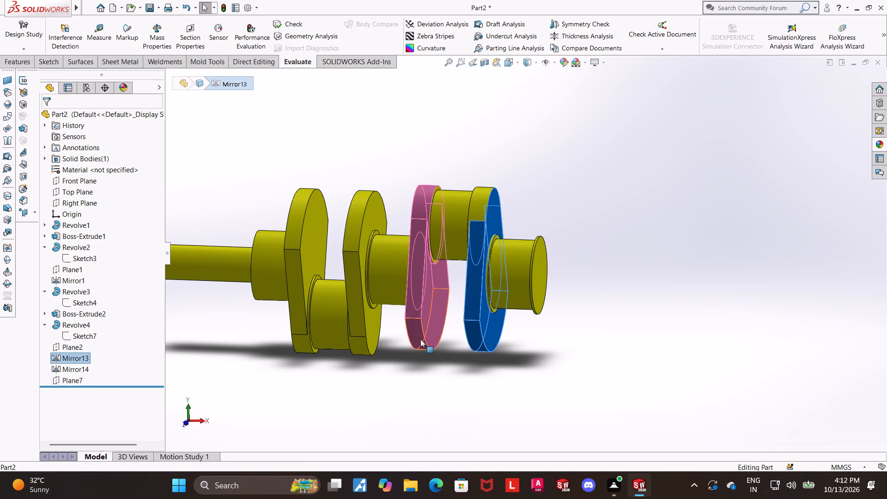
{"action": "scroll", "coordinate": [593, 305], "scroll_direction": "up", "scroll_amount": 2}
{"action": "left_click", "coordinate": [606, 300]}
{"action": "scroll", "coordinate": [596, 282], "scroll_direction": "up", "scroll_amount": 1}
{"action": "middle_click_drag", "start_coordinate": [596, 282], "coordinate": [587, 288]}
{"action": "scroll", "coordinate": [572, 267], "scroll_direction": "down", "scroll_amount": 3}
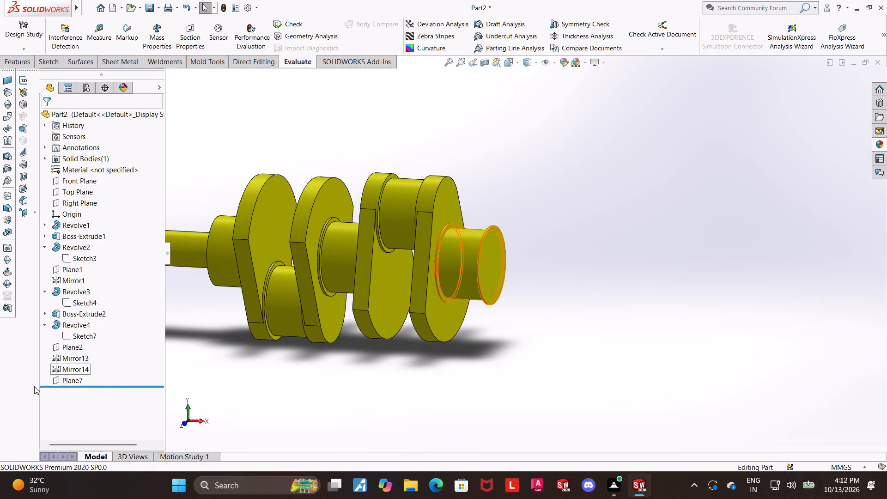
Edit Plane7, replacing its first reference with the outer end face of the Mirror14 journal.
{"action": "left_click", "coordinate": [53, 382]}
{"action": "left_click", "coordinate": [62, 360]}
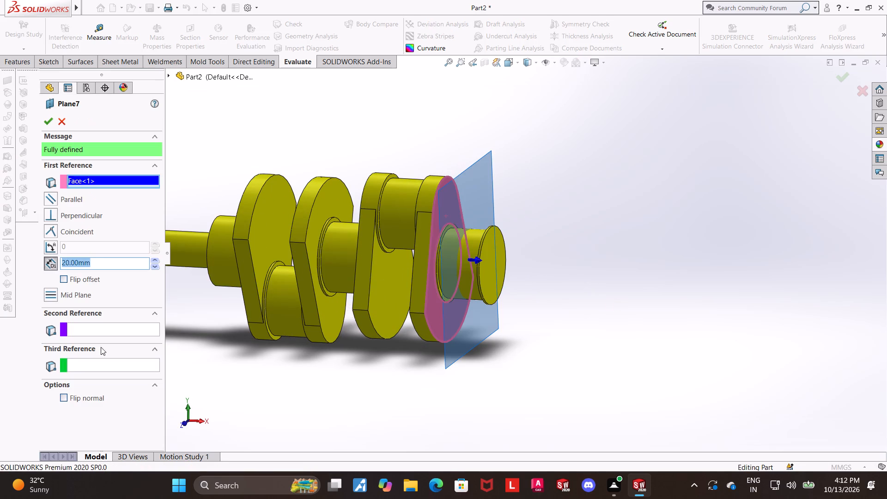
{"action": "middle_click_drag", "start_coordinate": [530, 308], "coordinate": [544, 317]}
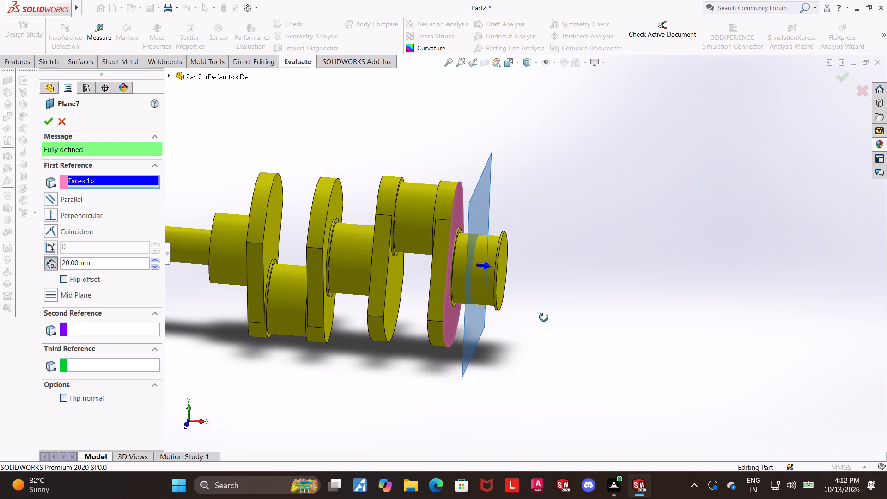
{"action": "middle_click_drag", "start_coordinate": [544, 317], "coordinate": [547, 327]}
{"action": "scroll", "coordinate": [537, 274], "scroll_direction": "down", "scroll_amount": 2}
{"action": "middle_click_drag", "start_coordinate": [525, 290], "coordinate": [521, 296]}
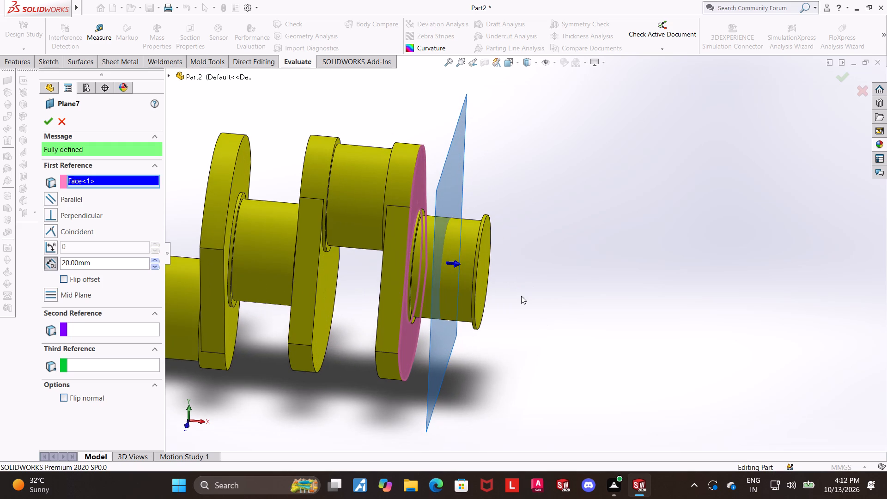
{"action": "left_click", "coordinate": [91, 262]}
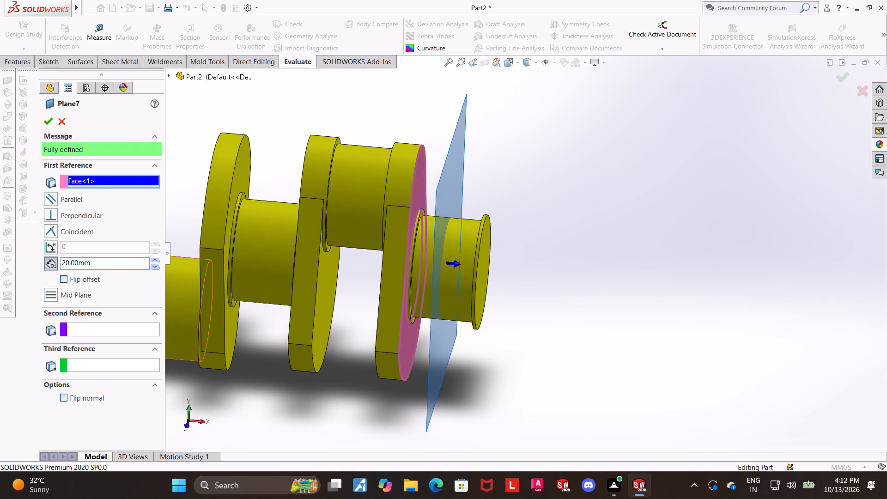
{"action": "right_click", "coordinate": [101, 183]}
{"action": "left_click", "coordinate": [133, 194]}
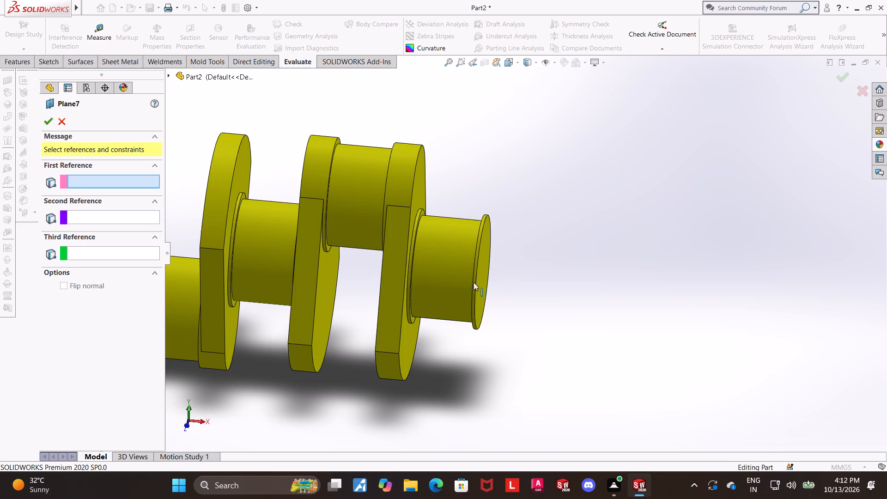
{"action": "middle_click_drag", "start_coordinate": [505, 296], "coordinate": [493, 301]}
{"action": "left_click", "coordinate": [485, 281]}
{"action": "middle_click_drag", "start_coordinate": [575, 310], "coordinate": [595, 309]}
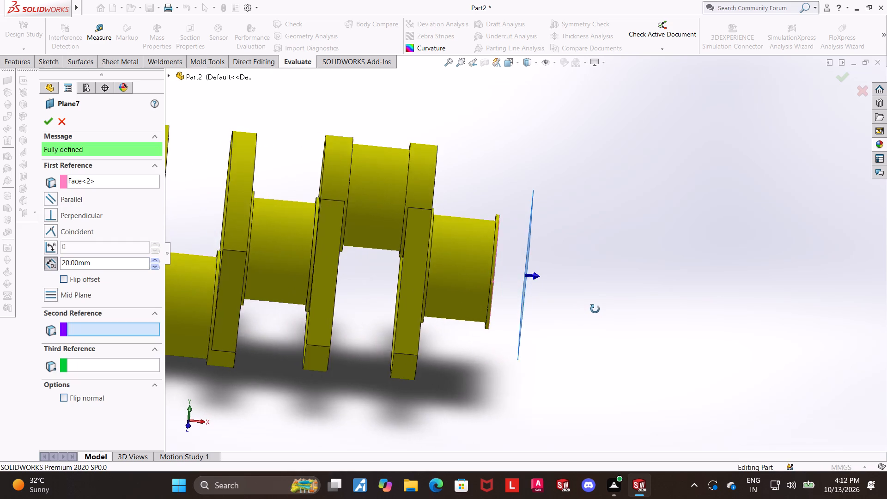
{"action": "middle_click_drag", "start_coordinate": [595, 309], "coordinate": [593, 311]}
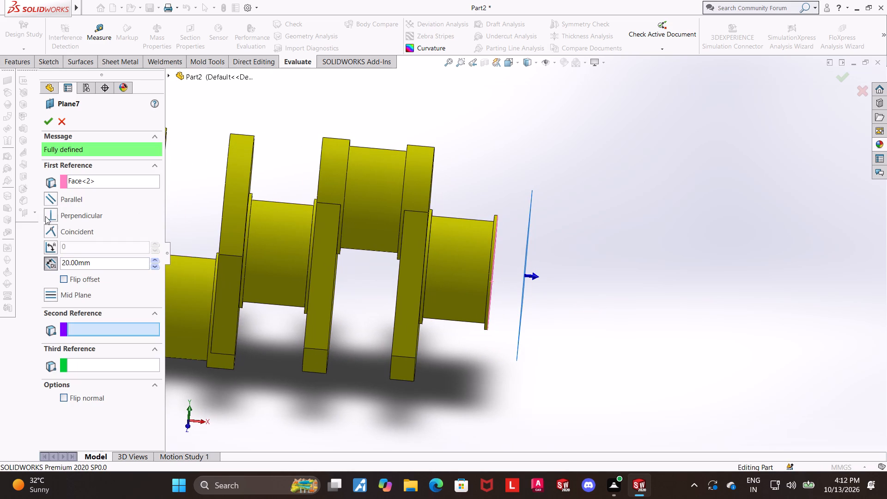
Flip Plane7's offset back into the end journal and set the offset distance to 39/2, i.e. 19.50 mm.
{"action": "left_click", "coordinate": [67, 281]}
{"action": "middle_click", "coordinate": [665, 283]}
{"action": "scroll", "coordinate": [513, 225], "scroll_direction": "down", "scroll_amount": 1}
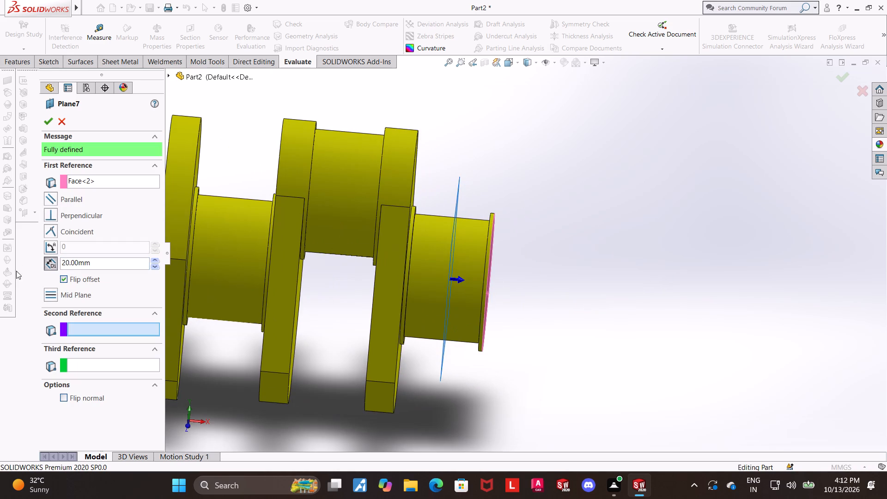
{"action": "left_click_drag", "start_coordinate": [100, 262], "coordinate": [32, 266]}
{"action": "key", "text": "3"}
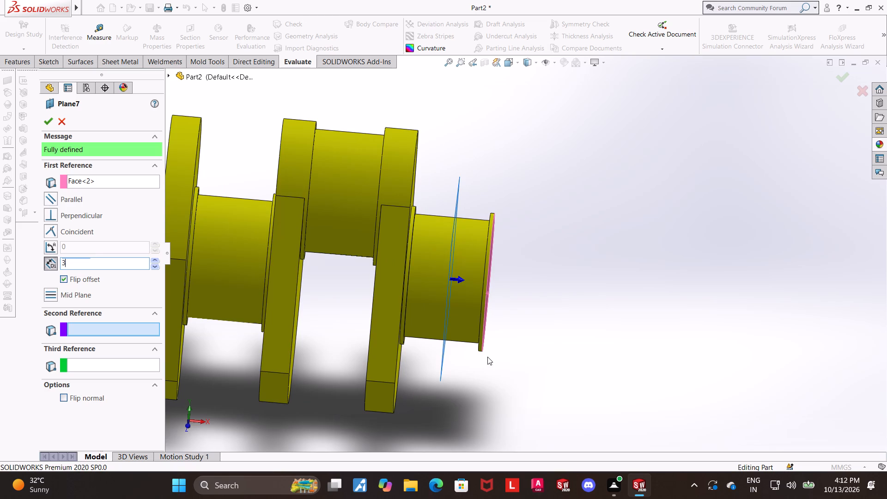
{"action": "key", "text": "9"}
{"action": "key", "text": "BackSpace"}
{"action": "key", "text": "BackSpace"}
{"action": "key", "text": "BackSpace"}
{"action": "type", "text": "35/2"}
{"action": "key", "text": "Return"}
{"action": "middle_click_drag", "start_coordinate": [523, 212], "coordinate": [522, 195]}
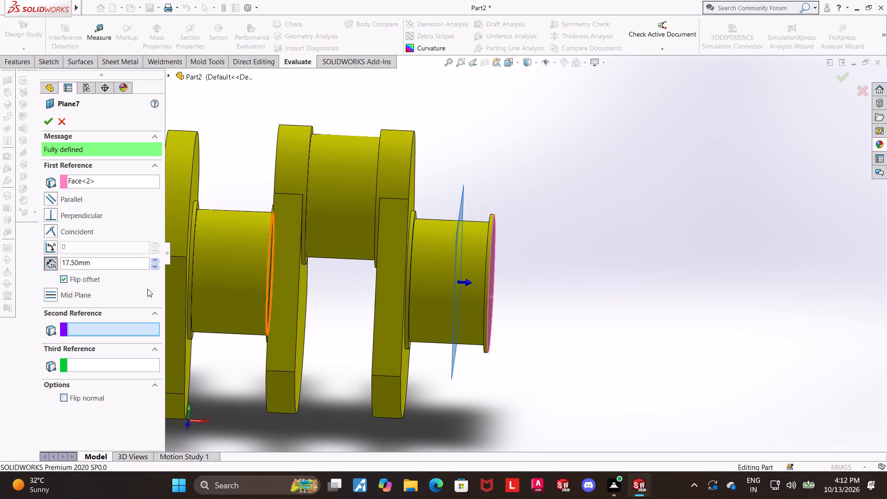
{"action": "left_click_drag", "start_coordinate": [103, 266], "coordinate": [0, 256]}
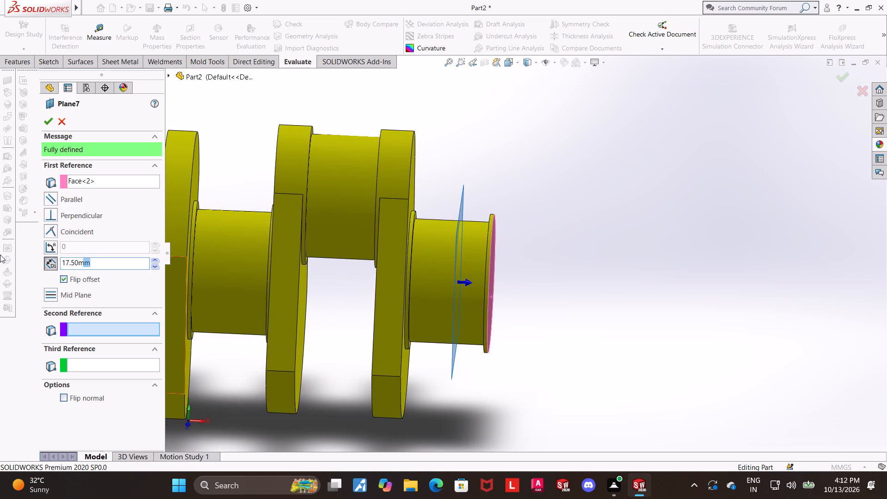
{"action": "type", "text": "39/2"}
{"action": "key", "text": "Return"}
{"action": "left_click", "coordinate": [42, 121]}
{"action": "left_click", "coordinate": [535, 192]}
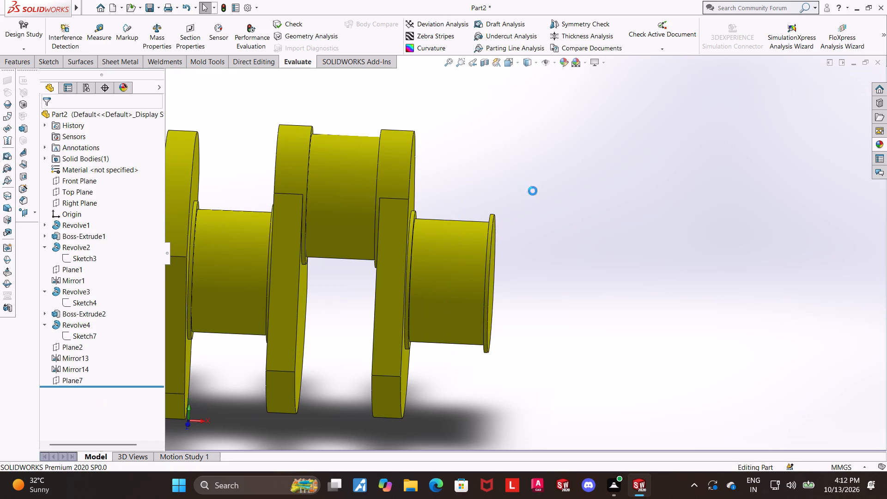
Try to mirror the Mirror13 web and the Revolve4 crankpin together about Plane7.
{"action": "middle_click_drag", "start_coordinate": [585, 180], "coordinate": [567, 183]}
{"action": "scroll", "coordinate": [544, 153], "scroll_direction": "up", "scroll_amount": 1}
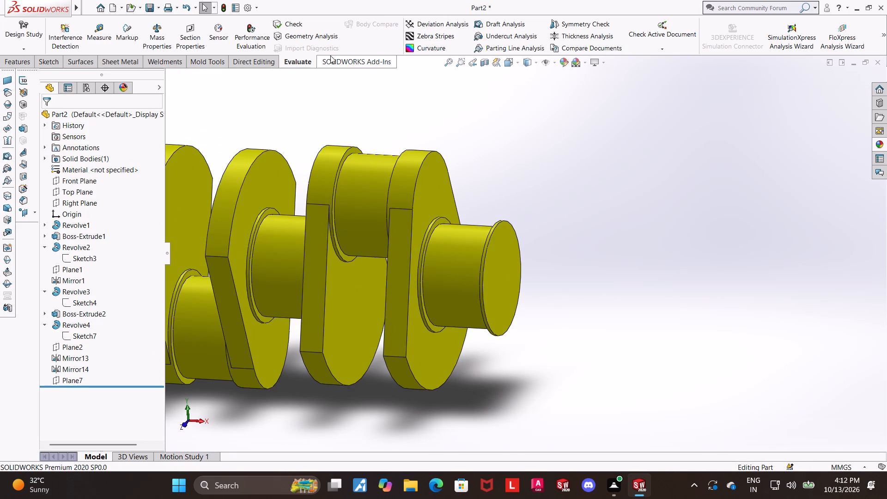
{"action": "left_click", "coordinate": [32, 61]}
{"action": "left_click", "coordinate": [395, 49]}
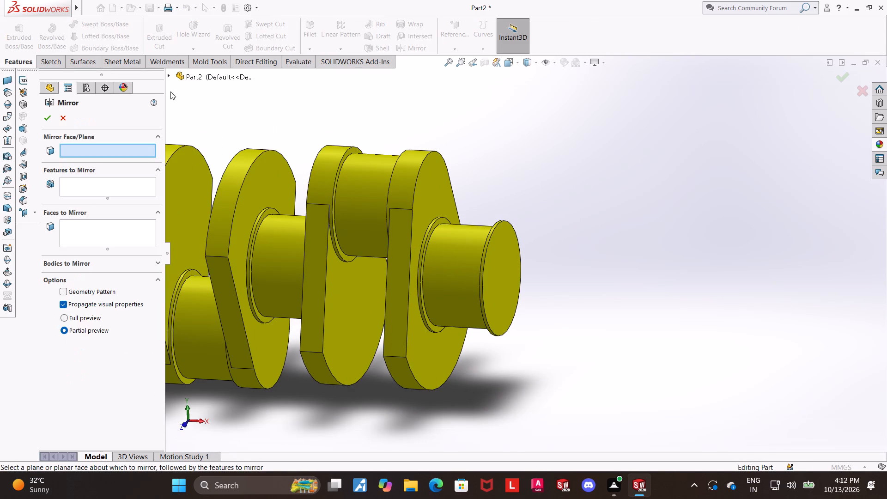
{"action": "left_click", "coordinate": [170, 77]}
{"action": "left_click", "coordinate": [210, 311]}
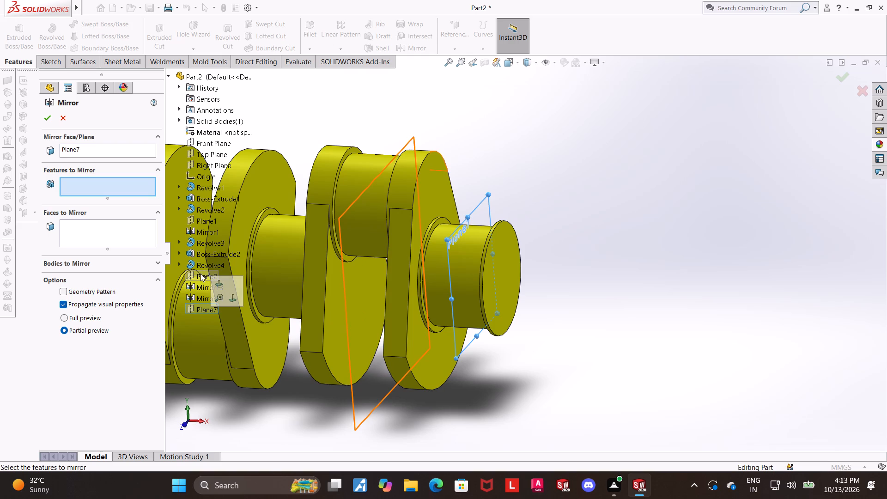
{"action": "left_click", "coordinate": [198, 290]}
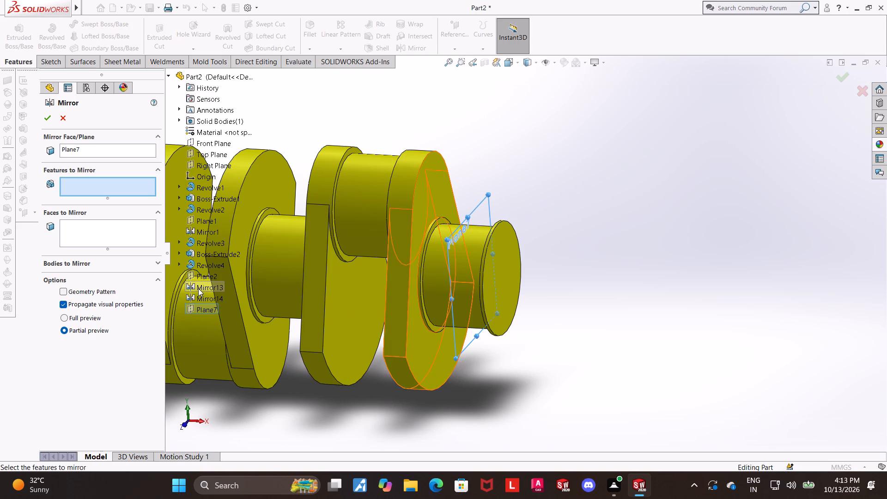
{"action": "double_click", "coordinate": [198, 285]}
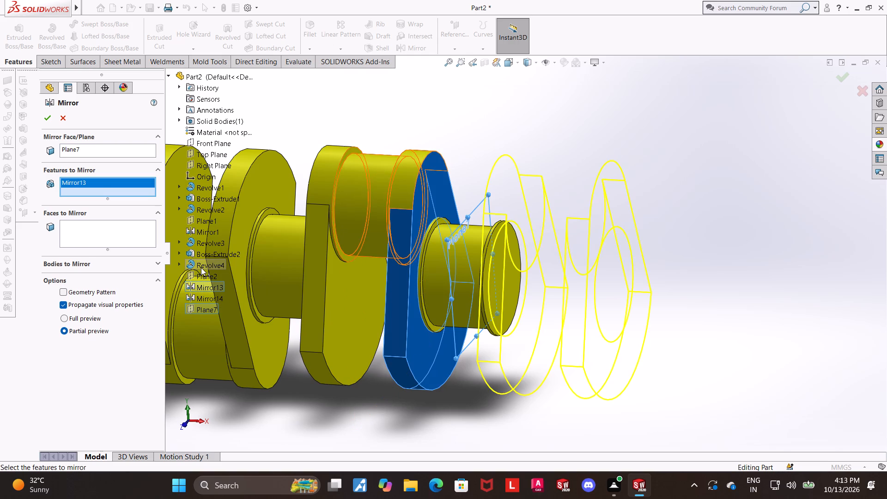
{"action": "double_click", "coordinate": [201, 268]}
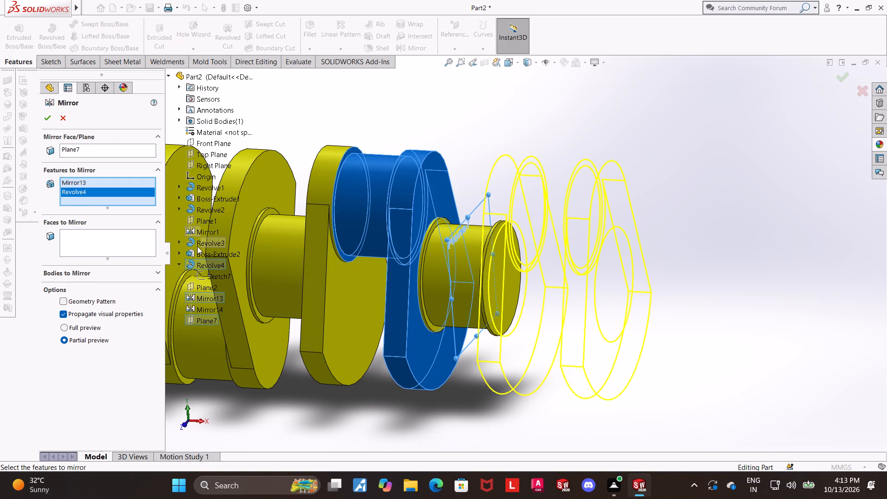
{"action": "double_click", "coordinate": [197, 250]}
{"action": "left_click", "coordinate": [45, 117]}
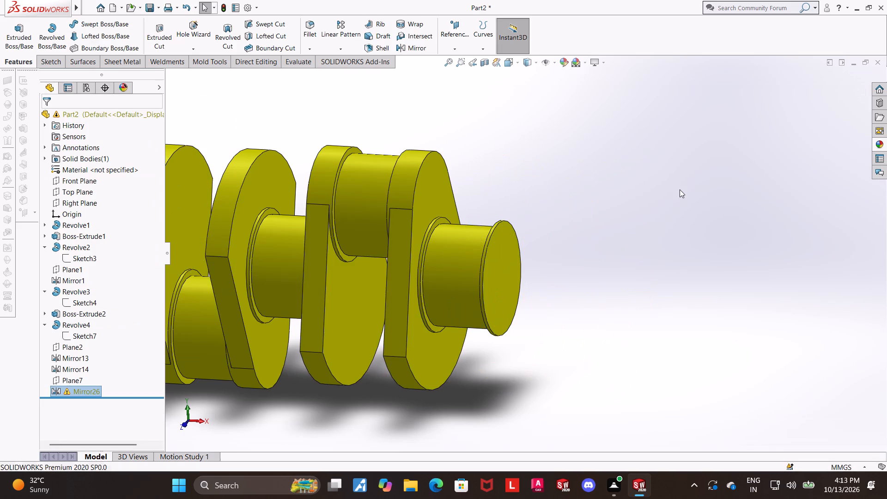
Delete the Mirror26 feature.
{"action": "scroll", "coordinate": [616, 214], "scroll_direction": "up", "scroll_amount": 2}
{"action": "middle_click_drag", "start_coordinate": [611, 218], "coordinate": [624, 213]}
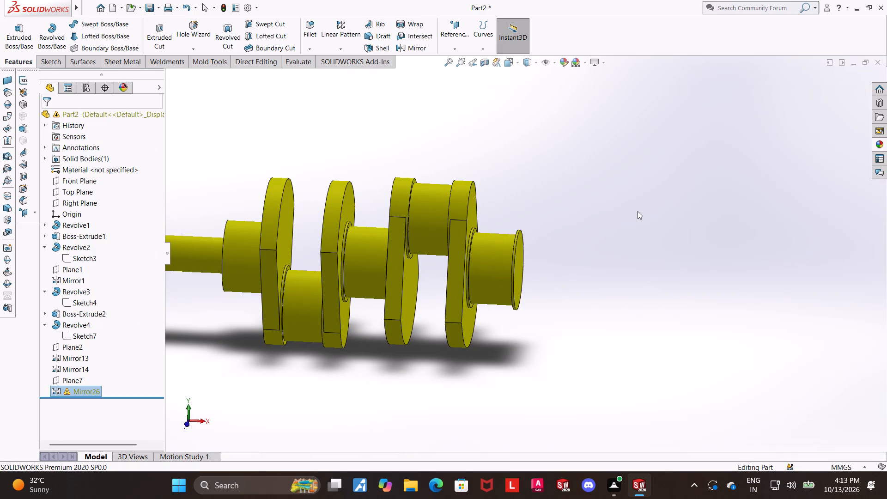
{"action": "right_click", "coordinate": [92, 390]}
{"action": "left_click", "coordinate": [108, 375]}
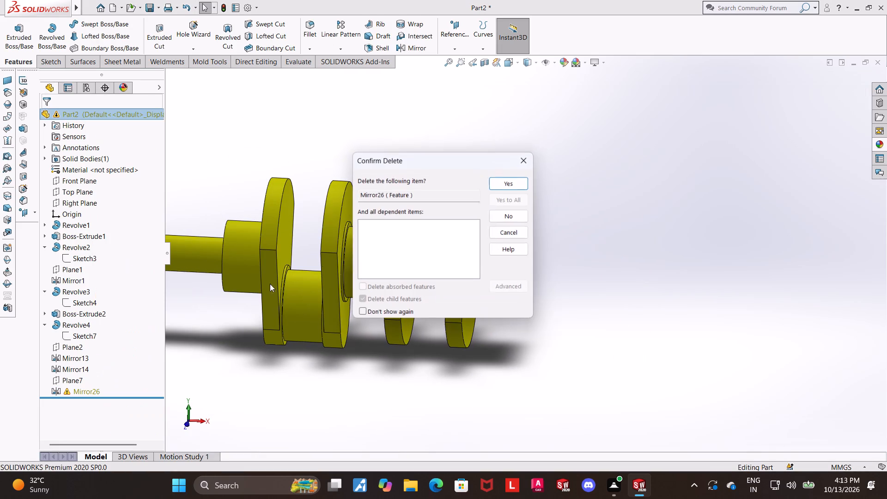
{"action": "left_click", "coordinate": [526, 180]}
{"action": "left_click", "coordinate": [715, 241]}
Inspect the webs and journals from several angles and review the sketch dimensions of Revolve4 and Revolve3.
{"action": "middle_click_drag", "start_coordinate": [688, 255], "coordinate": [664, 249]}
{"action": "scroll", "coordinate": [664, 249], "scroll_direction": "up", "scroll_amount": 1}
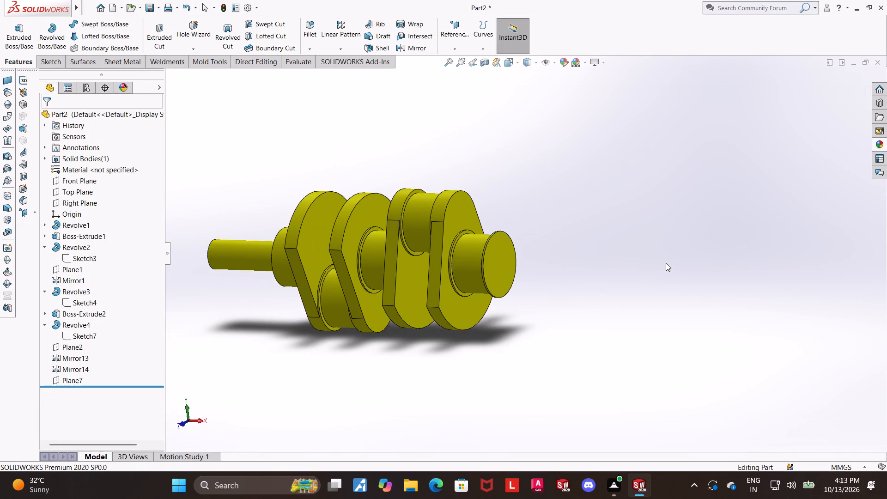
{"action": "middle_click_drag", "start_coordinate": [638, 251], "coordinate": [650, 283]}
{"action": "scroll", "coordinate": [543, 277], "scroll_direction": "down", "scroll_amount": 2}
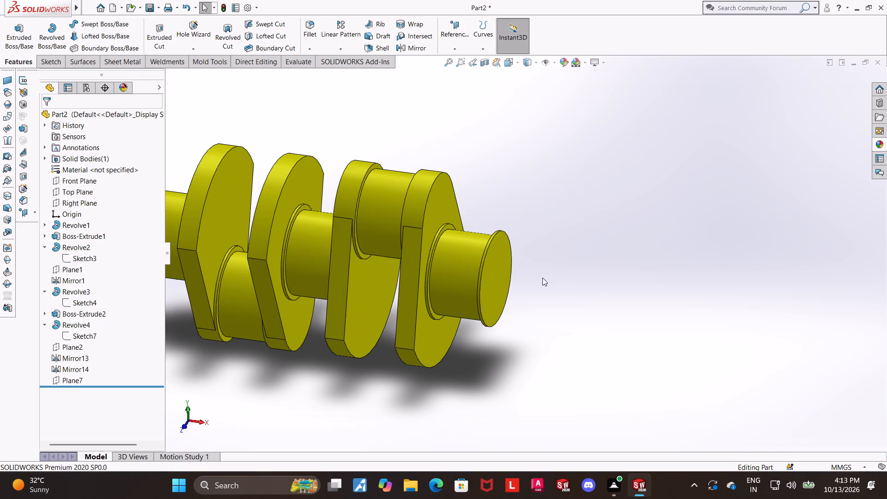
{"action": "middle_click_drag", "start_coordinate": [577, 264], "coordinate": [594, 269]}
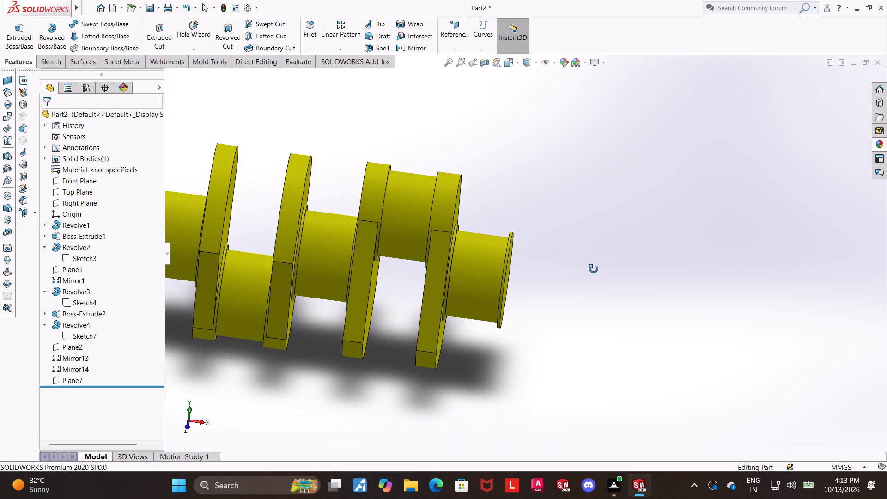
{"action": "middle_click_drag", "start_coordinate": [594, 269], "coordinate": [610, 220]}
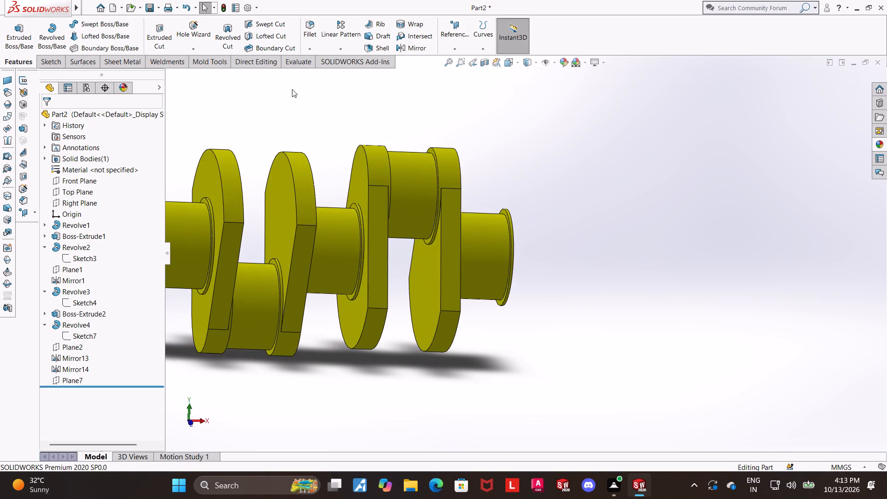
{"action": "middle_click_drag", "start_coordinate": [398, 132], "coordinate": [360, 134]}
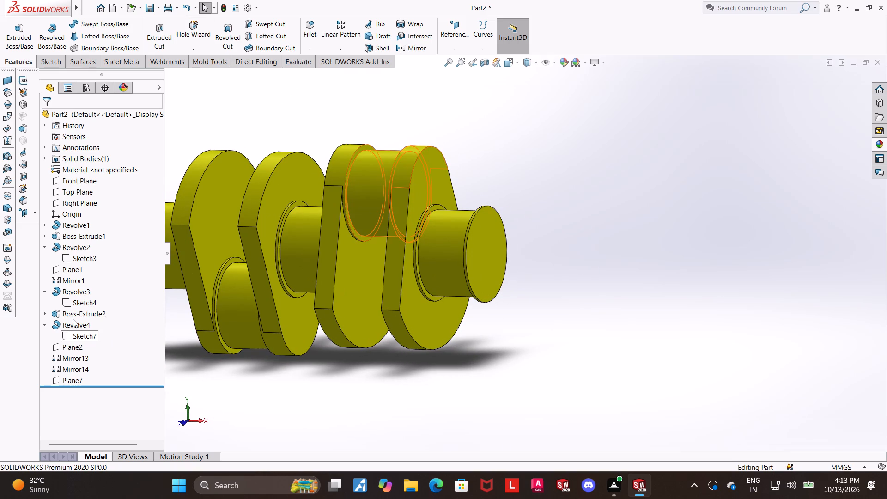
{"action": "left_click", "coordinate": [65, 370]}
{"action": "middle_click_drag", "start_coordinate": [339, 349], "coordinate": [358, 347]}
{"action": "left_click", "coordinate": [75, 325]}
{"action": "left_click", "coordinate": [77, 335]}
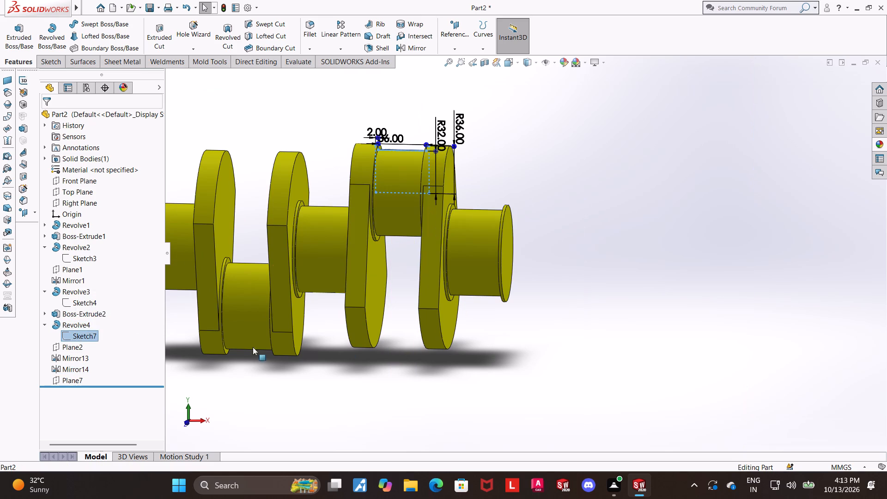
{"action": "middle_click_drag", "start_coordinate": [389, 375], "coordinate": [395, 371]}
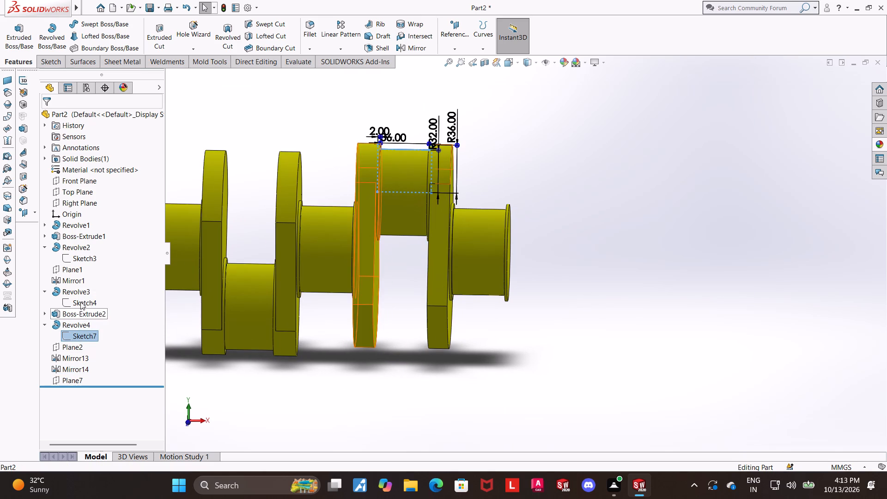
{"action": "left_click", "coordinate": [78, 295]}
{"action": "left_click", "coordinate": [78, 305]}
{"action": "left_click", "coordinate": [672, 307]}
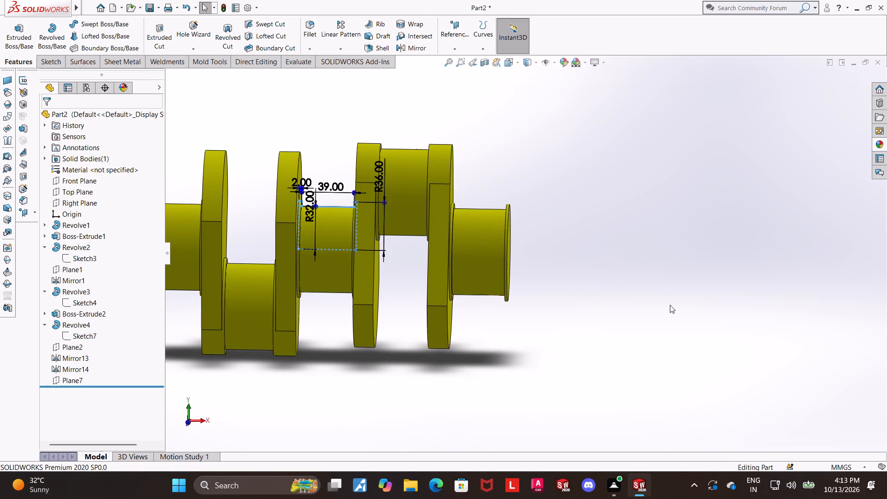
Sketch on the outer end face of the Mirror14 journal, converting the Mirror13 web face's outline into sketch entities.
{"action": "middle_click_drag", "start_coordinate": [659, 305], "coordinate": [636, 320]}
{"action": "left_click", "coordinate": [483, 261]}
{"action": "left_click", "coordinate": [525, 235]}
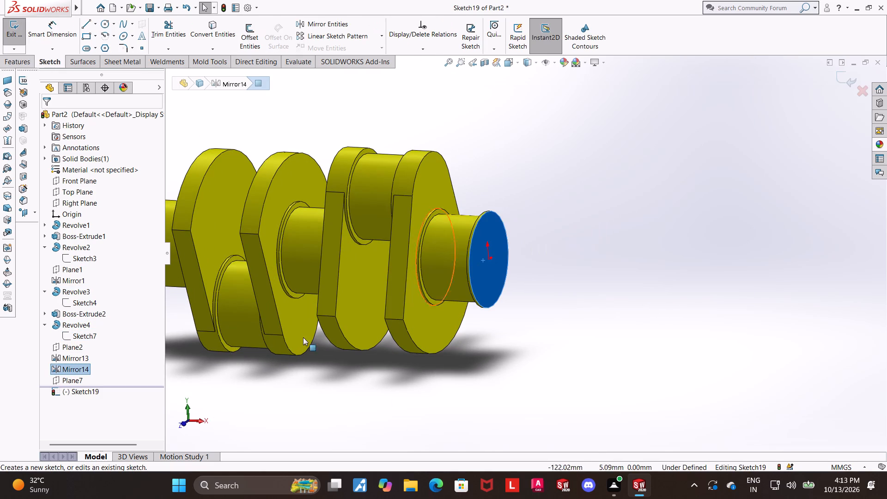
{"action": "left_click", "coordinate": [83, 394]}
{"action": "left_click", "coordinate": [106, 381]}
{"action": "scroll", "coordinate": [812, 360], "scroll_direction": "up", "scroll_amount": 2}
{"action": "middle_click_drag", "start_coordinate": [656, 207], "coordinate": [739, 219]}
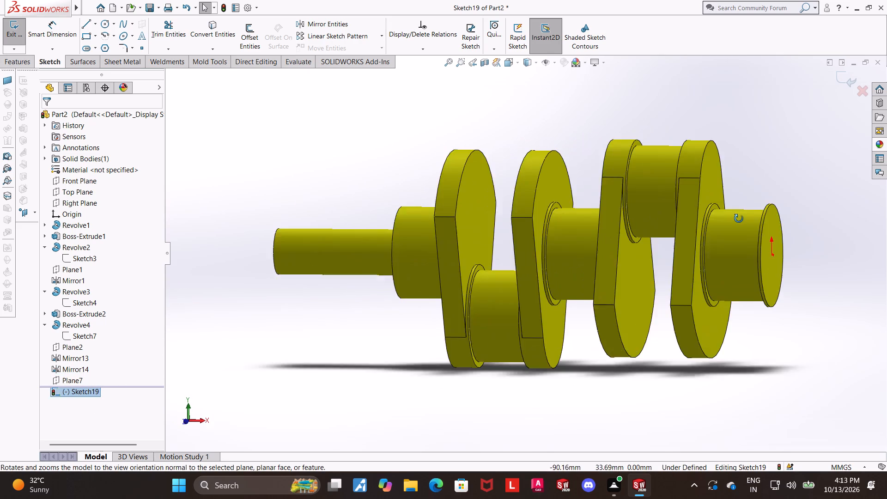
{"action": "middle_click_drag", "start_coordinate": [739, 219], "coordinate": [713, 244]}
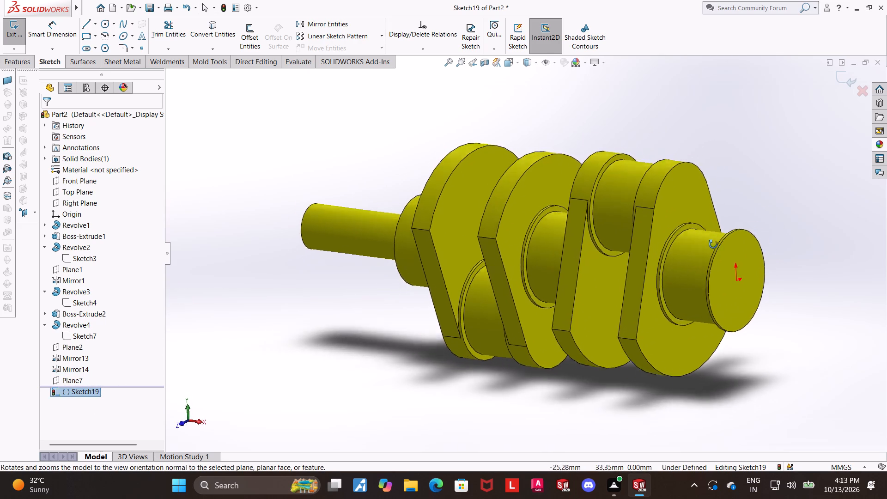
{"action": "middle_click_drag", "start_coordinate": [713, 244], "coordinate": [693, 250]}
{"action": "left_click", "coordinate": [514, 66]}
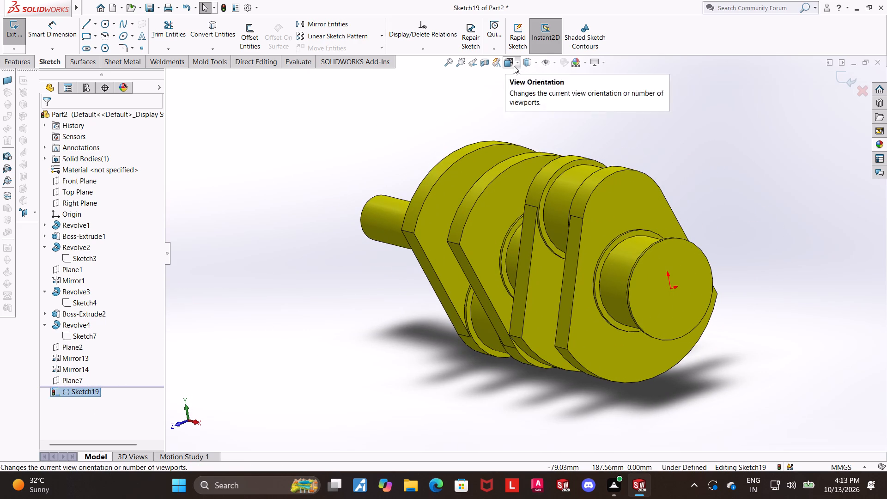
{"action": "left_click", "coordinate": [467, 316]}
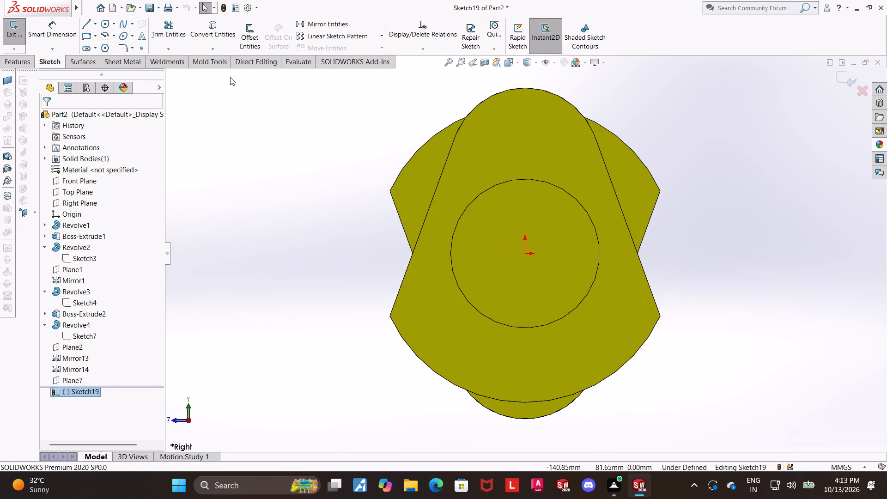
{"action": "left_click", "coordinate": [216, 29]}
{"action": "left_click", "coordinate": [577, 150]}
{"action": "left_click", "coordinate": [44, 117]}
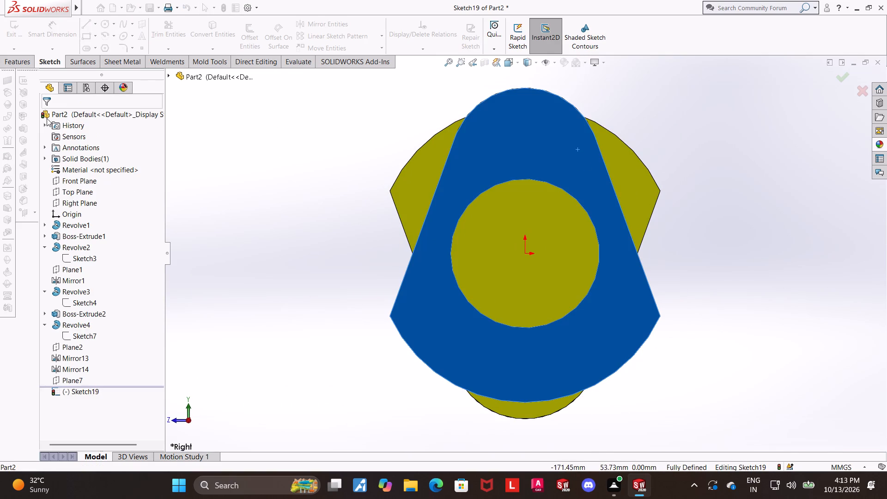
{"action": "left_click", "coordinate": [844, 75]}
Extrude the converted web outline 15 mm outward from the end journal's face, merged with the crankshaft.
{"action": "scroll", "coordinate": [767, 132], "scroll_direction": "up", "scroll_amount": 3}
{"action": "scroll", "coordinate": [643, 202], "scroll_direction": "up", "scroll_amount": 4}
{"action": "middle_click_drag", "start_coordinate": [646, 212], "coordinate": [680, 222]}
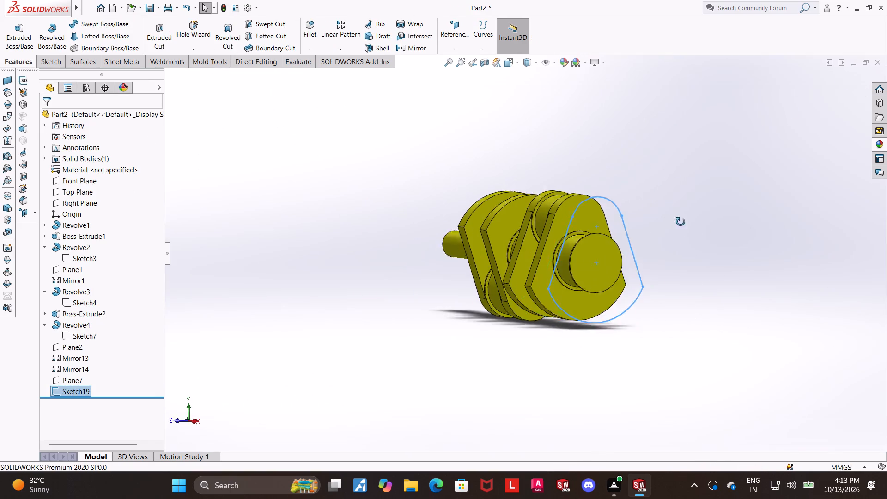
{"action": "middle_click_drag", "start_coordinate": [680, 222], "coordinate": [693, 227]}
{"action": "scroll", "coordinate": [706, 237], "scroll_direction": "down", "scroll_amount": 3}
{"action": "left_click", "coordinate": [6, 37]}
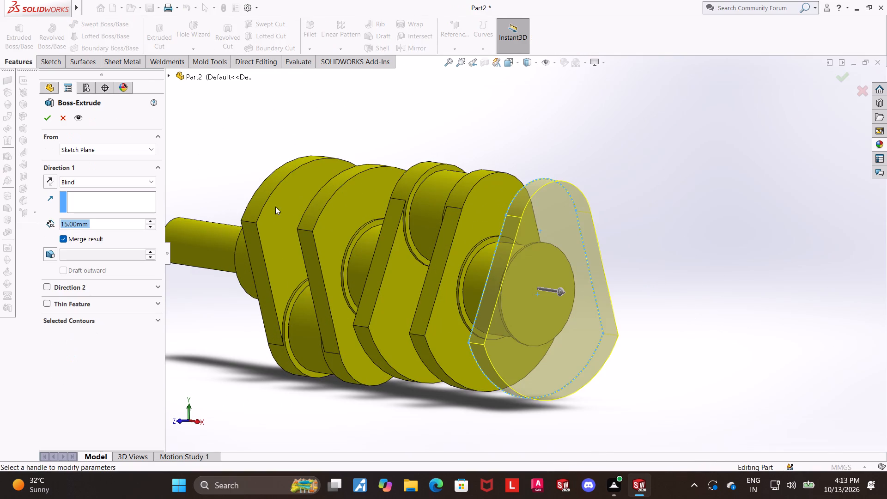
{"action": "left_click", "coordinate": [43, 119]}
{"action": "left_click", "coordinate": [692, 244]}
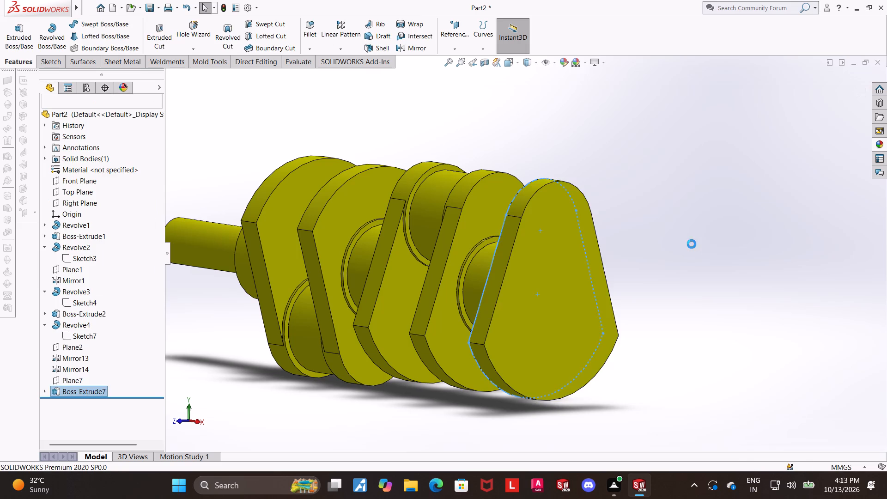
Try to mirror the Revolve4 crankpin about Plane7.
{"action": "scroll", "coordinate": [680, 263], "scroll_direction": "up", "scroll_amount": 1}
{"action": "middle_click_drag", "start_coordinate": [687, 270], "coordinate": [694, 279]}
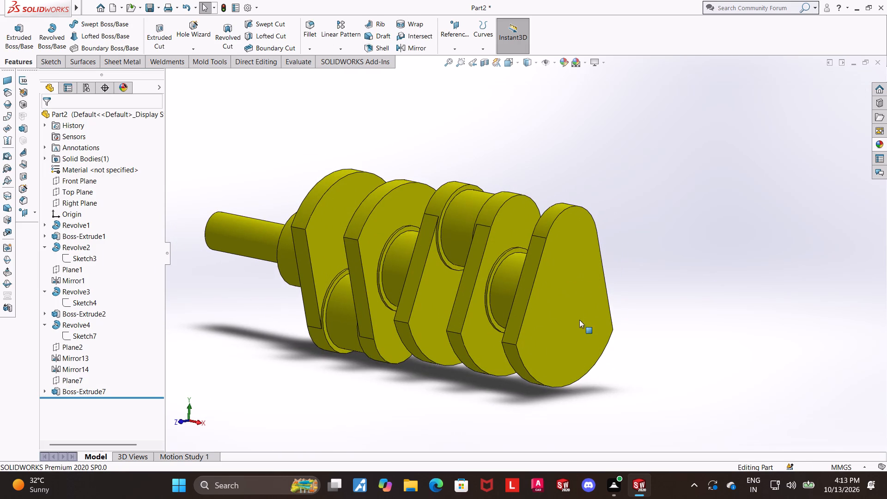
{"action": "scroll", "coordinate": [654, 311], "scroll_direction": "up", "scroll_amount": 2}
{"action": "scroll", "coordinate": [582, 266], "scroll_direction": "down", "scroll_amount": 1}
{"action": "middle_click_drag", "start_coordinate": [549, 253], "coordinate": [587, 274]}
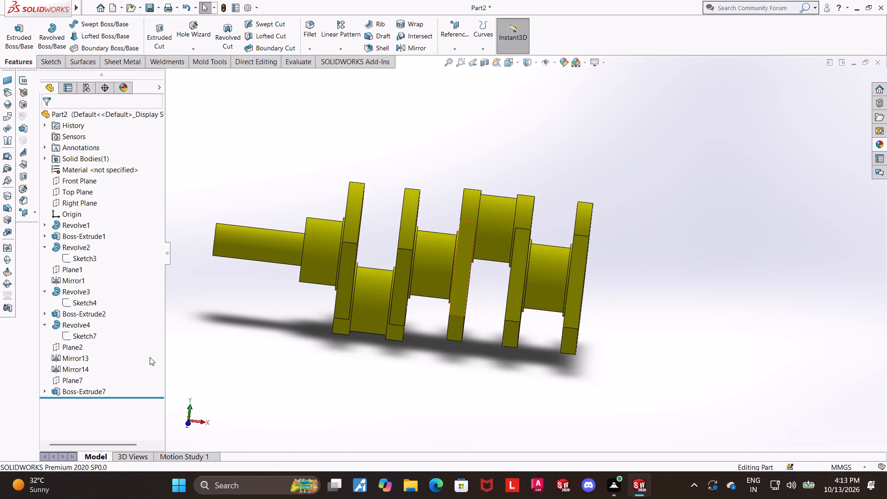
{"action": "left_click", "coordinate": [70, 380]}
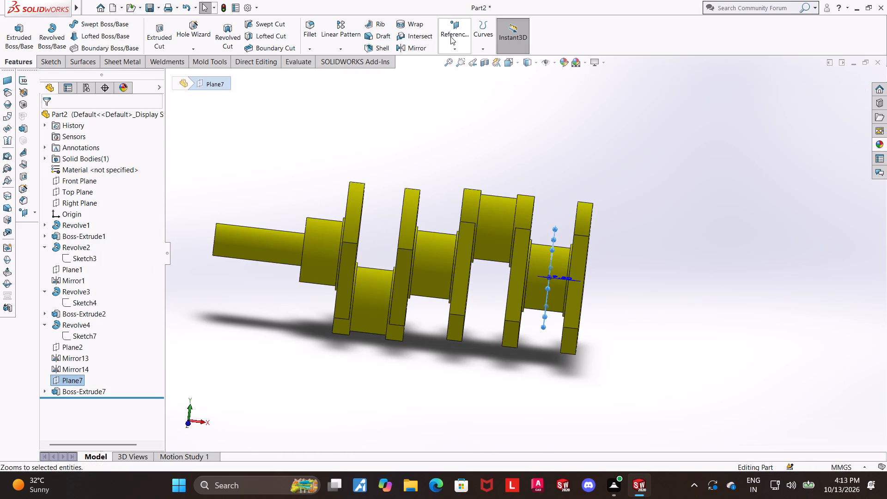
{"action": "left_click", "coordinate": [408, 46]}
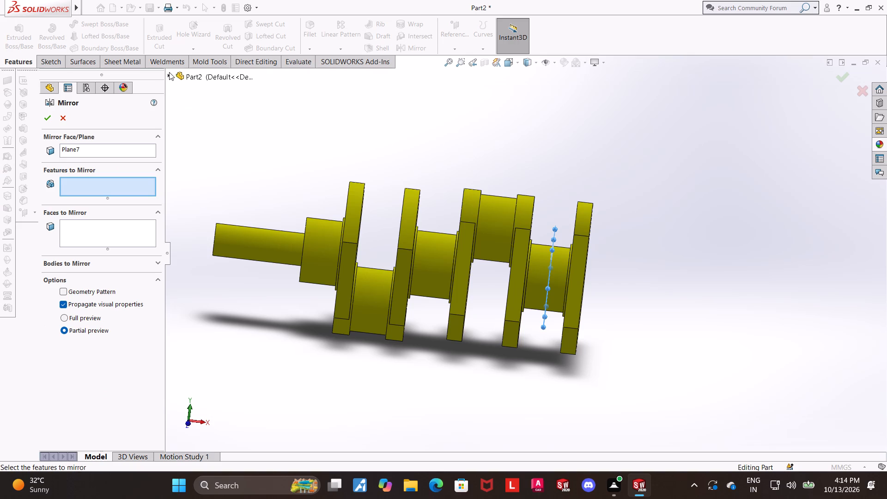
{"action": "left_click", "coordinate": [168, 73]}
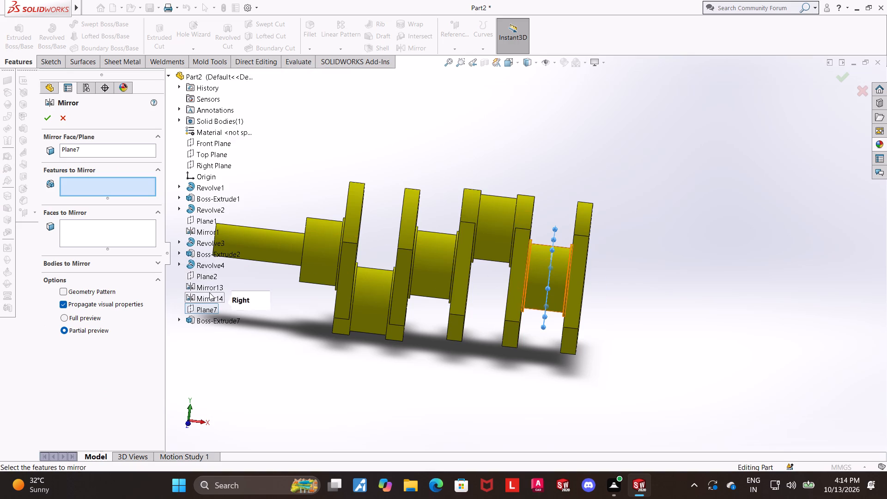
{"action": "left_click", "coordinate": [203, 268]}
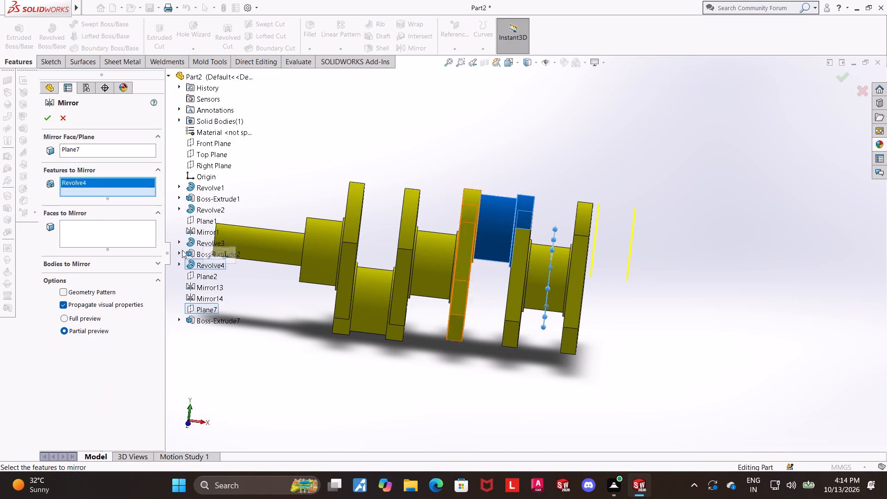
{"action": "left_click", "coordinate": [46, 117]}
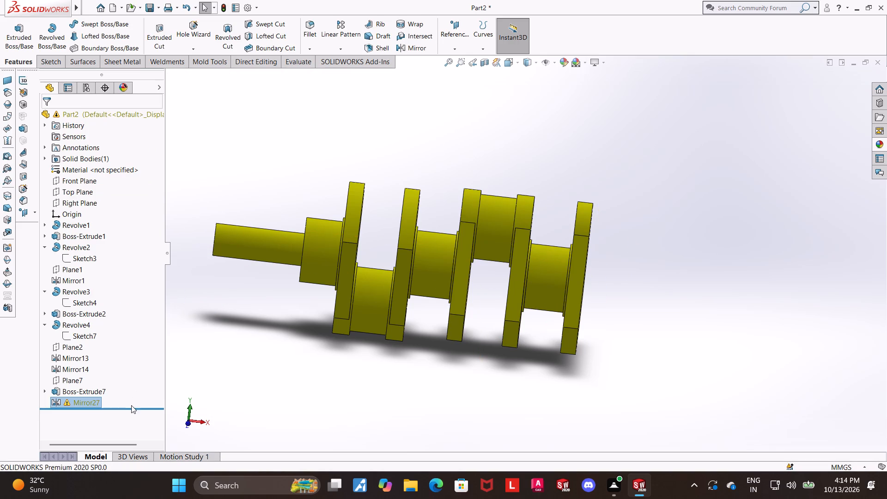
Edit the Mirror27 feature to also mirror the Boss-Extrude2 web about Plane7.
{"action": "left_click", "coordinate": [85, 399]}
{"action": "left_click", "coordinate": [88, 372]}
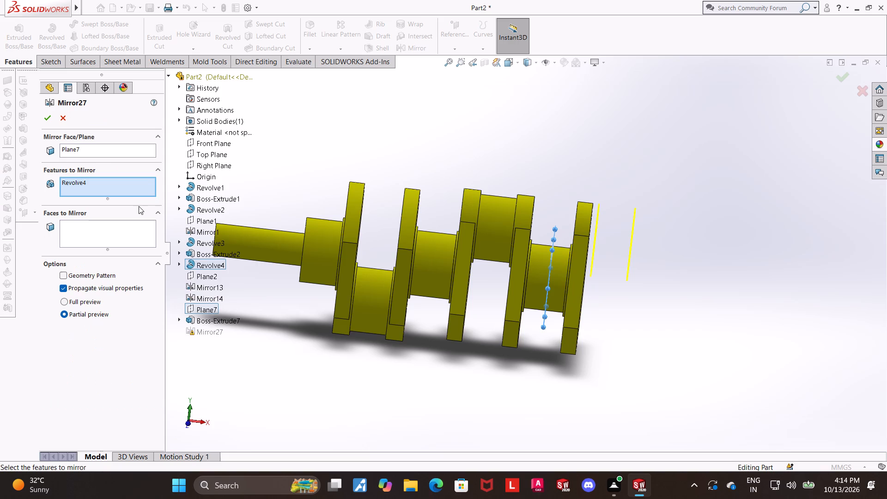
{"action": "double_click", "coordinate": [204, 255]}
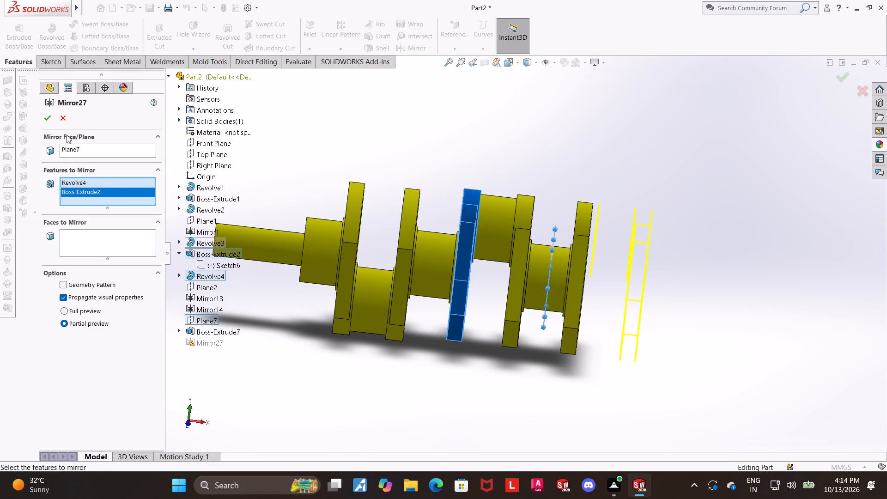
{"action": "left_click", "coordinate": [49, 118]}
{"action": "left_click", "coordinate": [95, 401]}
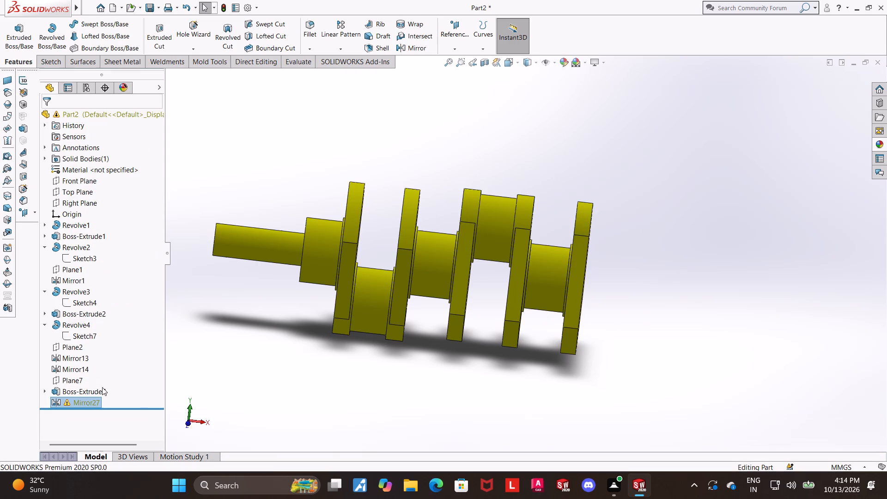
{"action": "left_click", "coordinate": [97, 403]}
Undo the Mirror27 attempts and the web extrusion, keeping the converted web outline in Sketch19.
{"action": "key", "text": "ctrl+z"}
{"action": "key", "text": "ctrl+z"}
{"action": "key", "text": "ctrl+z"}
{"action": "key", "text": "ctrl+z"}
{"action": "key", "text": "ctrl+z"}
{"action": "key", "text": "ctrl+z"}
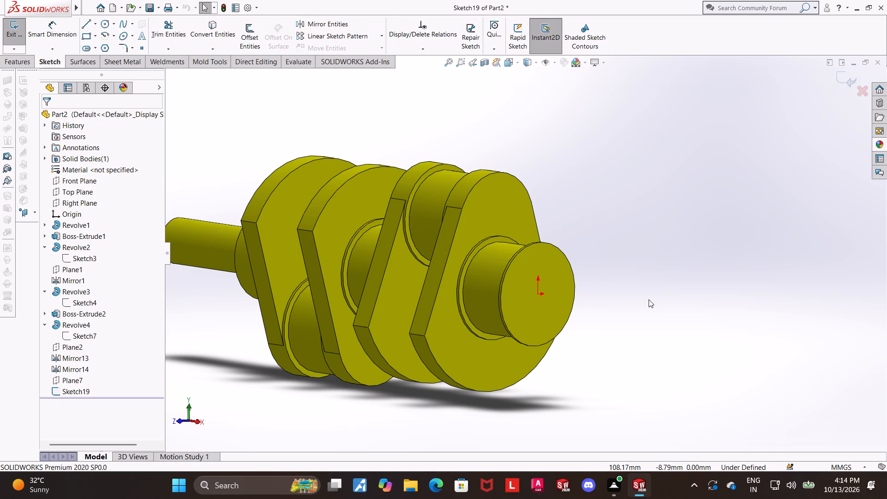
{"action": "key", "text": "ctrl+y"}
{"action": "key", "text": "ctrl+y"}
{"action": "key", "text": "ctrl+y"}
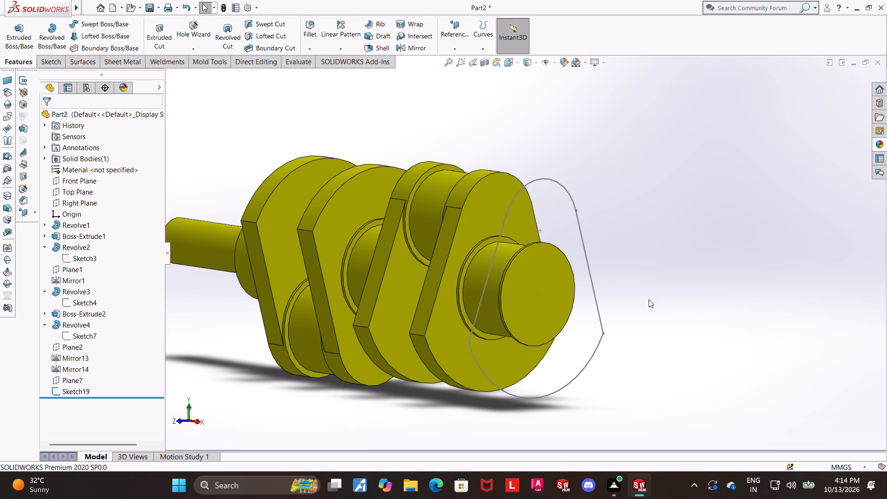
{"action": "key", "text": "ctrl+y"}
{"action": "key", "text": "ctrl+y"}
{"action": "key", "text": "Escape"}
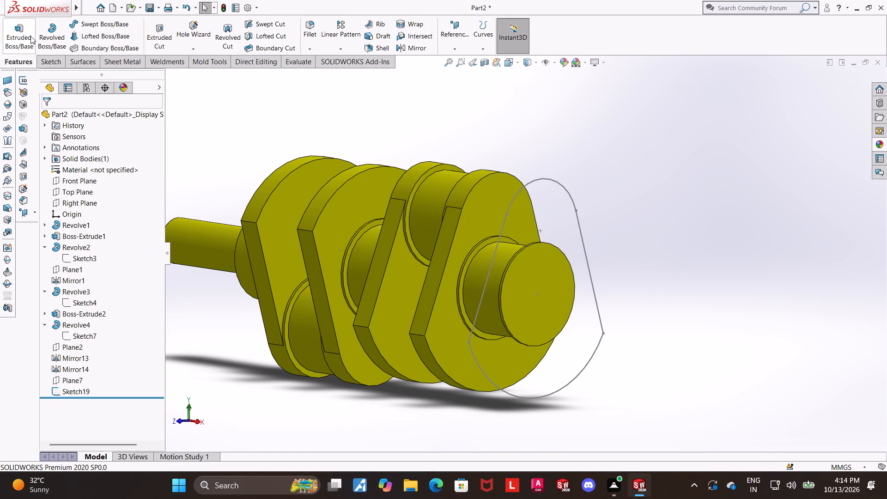
Extrude the Sketch19 web outline 15 mm blind outward from the end journal, merging the result.
{"action": "left_click", "coordinate": [30, 36]}
{"action": "left_click", "coordinate": [557, 183]}
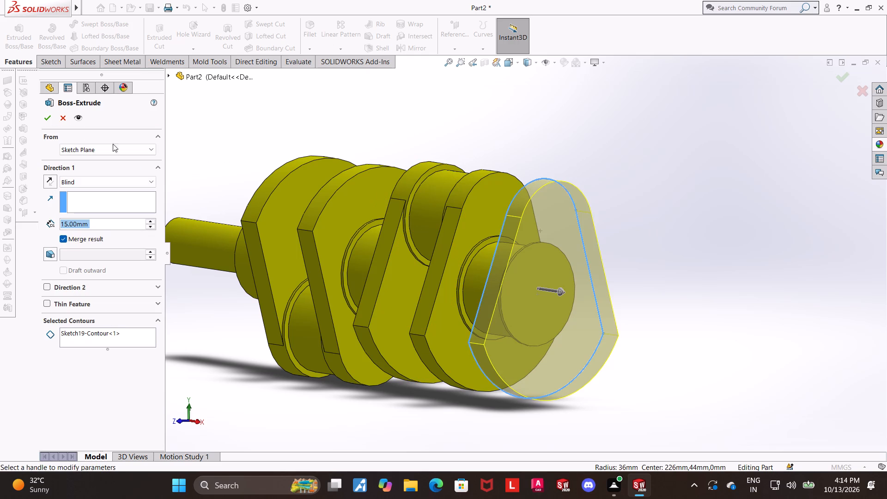
{"action": "left_click", "coordinate": [47, 117]}
{"action": "left_click", "coordinate": [651, 223]}
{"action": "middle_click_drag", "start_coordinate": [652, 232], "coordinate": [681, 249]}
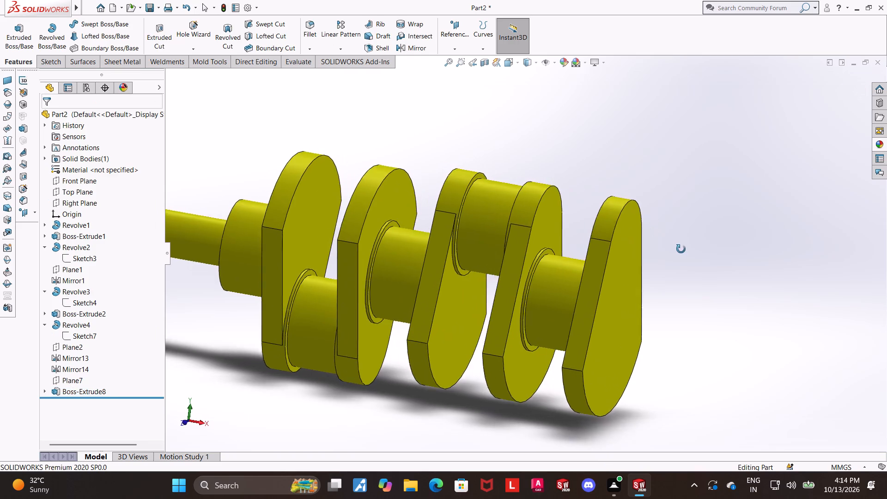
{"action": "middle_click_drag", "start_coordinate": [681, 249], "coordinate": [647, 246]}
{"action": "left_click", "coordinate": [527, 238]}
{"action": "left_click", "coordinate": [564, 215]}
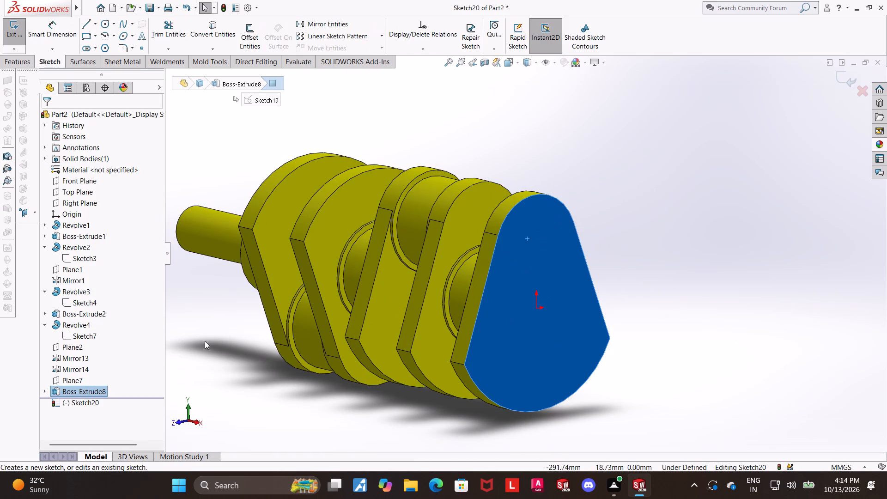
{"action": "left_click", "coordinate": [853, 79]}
Examine the extended crankshaft in the front view, checking the new end web against the existing webs and journals.
{"action": "scroll", "coordinate": [693, 165], "scroll_direction": "up", "scroll_amount": 3}
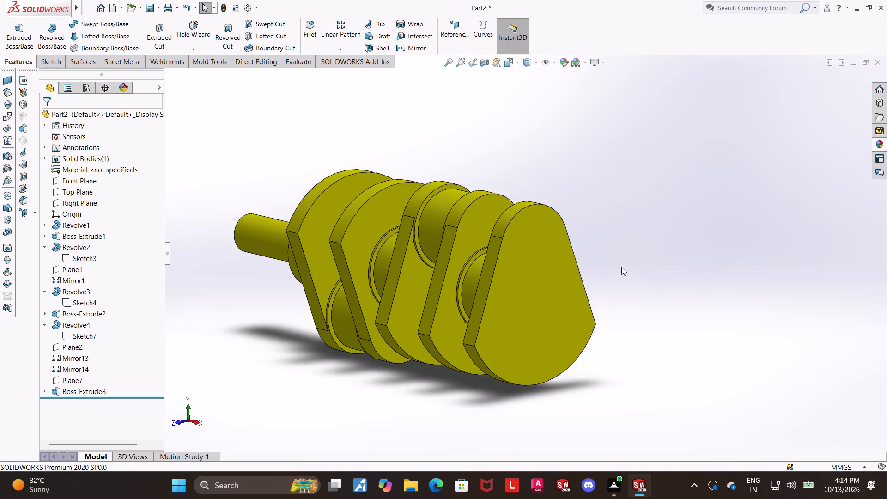
{"action": "middle_click_drag", "start_coordinate": [620, 272], "coordinate": [667, 263]}
{"action": "scroll", "coordinate": [662, 262], "scroll_direction": "up", "scroll_amount": 4}
{"action": "left_click", "coordinate": [509, 65]}
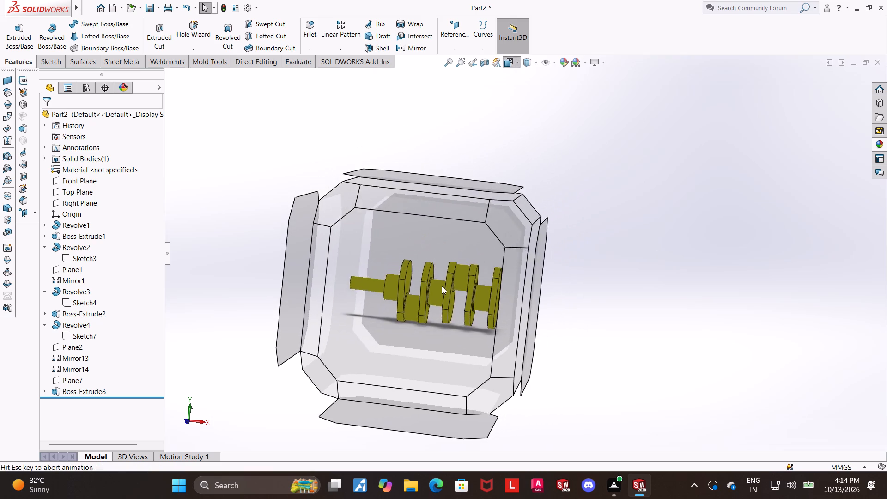
{"action": "left_click", "coordinate": [441, 286]}
{"action": "scroll", "coordinate": [703, 276], "scroll_direction": "up", "scroll_amount": 5}
{"action": "scroll", "coordinate": [737, 224], "scroll_direction": "down", "scroll_amount": 3}
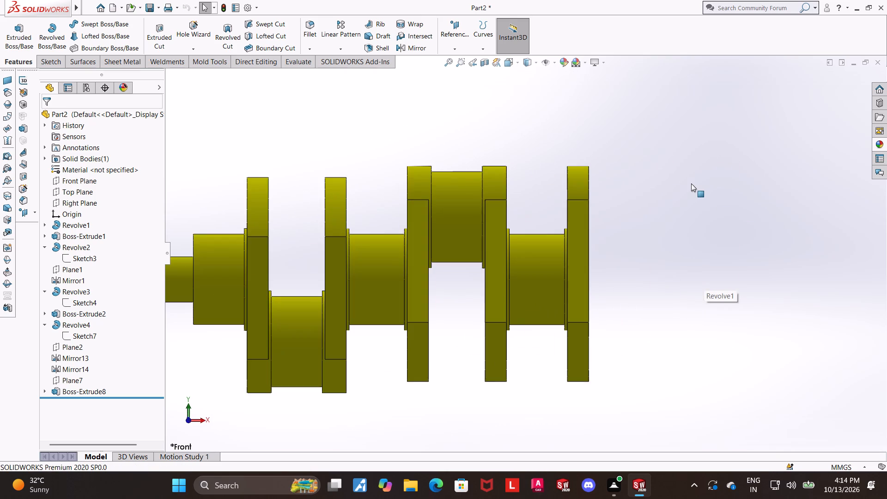
{"action": "scroll", "coordinate": [691, 183], "scroll_direction": "up", "scroll_amount": 2}
{"action": "scroll", "coordinate": [691, 187], "scroll_direction": "down", "scroll_amount": 2}
{"action": "scroll", "coordinate": [676, 212], "scroll_direction": "up", "scroll_amount": 3}
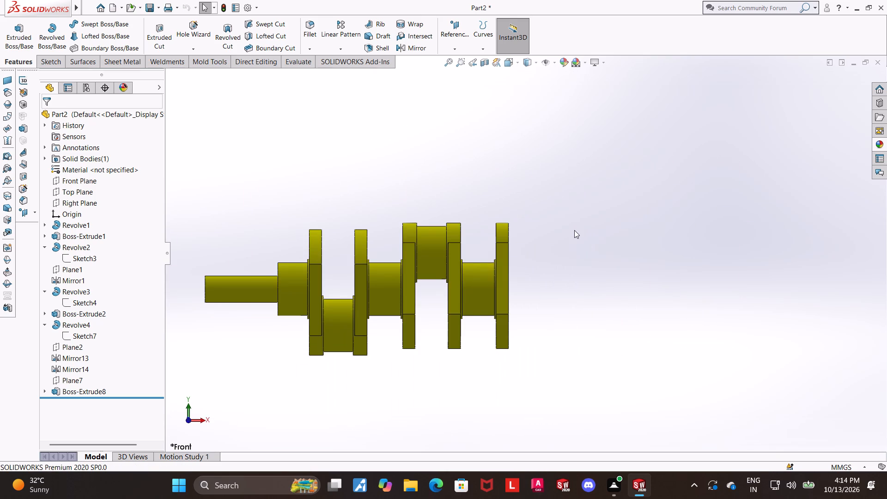
{"action": "scroll", "coordinate": [574, 231], "scroll_direction": "up", "scroll_amount": 1}
{"action": "scroll", "coordinate": [569, 251], "scroll_direction": "down", "scroll_amount": 1}
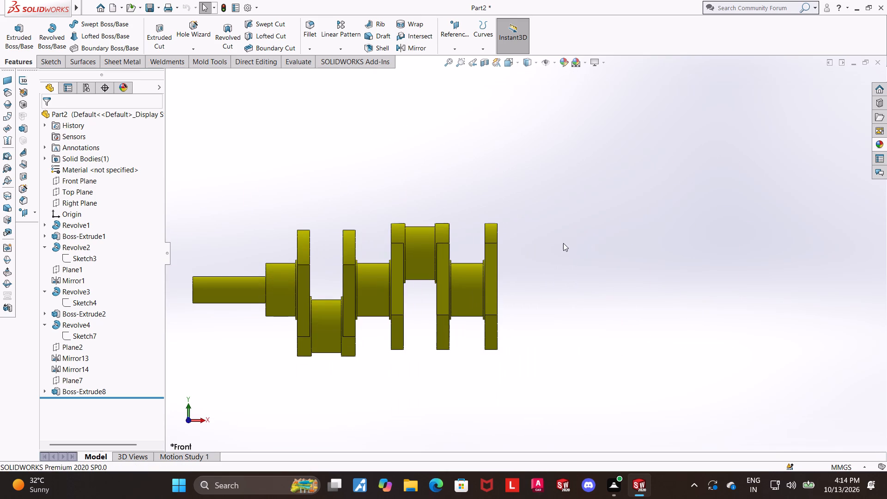
Sketch on the Front Plane a crankpin profile with a raised shoulder at each end, starting from the new end web's upper outer corner.
{"action": "scroll", "coordinate": [563, 241], "scroll_direction": "down", "scroll_amount": 3}
{"action": "scroll", "coordinate": [522, 240], "scroll_direction": "down", "scroll_amount": 2}
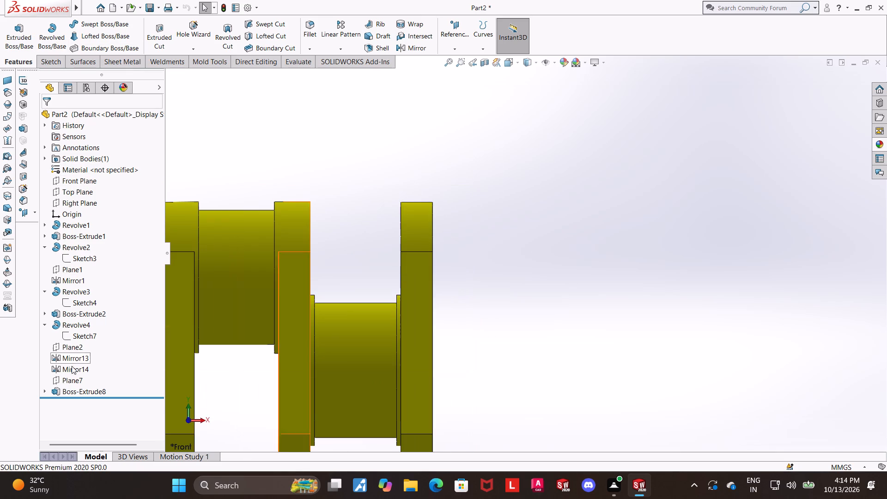
{"action": "left_click", "coordinate": [68, 179]}
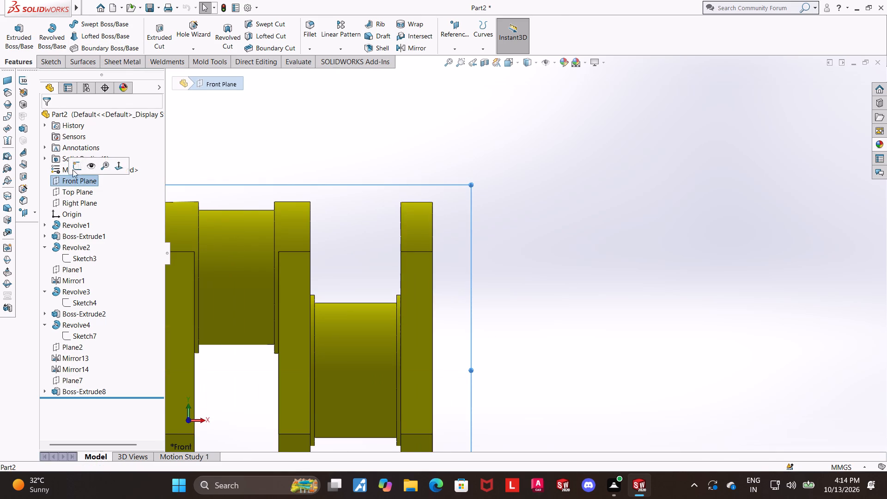
{"action": "left_click", "coordinate": [73, 167]}
{"action": "left_click", "coordinate": [86, 21]}
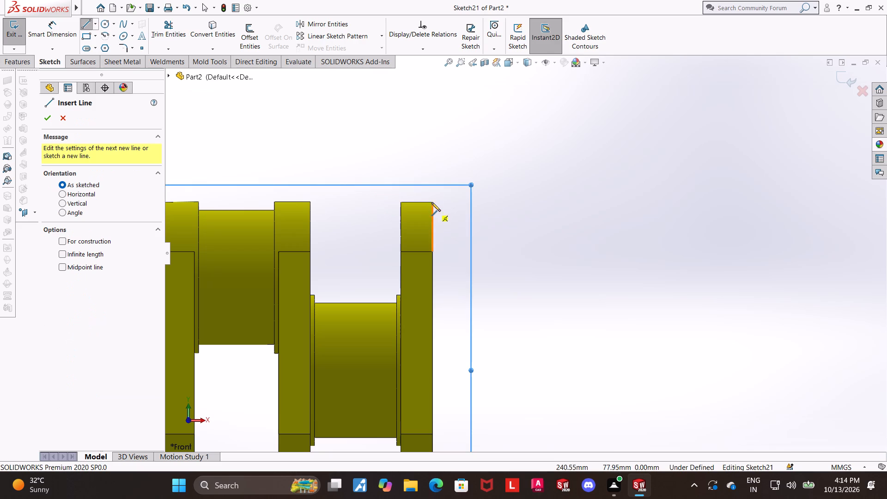
{"action": "left_click", "coordinate": [432, 201]}
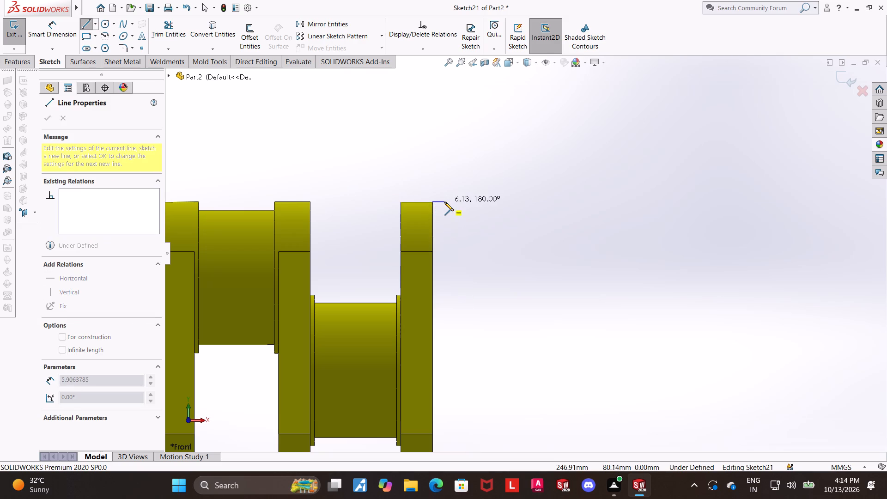
{"action": "left_click", "coordinate": [440, 202]}
{"action": "left_click", "coordinate": [438, 210]}
{"action": "left_click", "coordinate": [549, 211]}
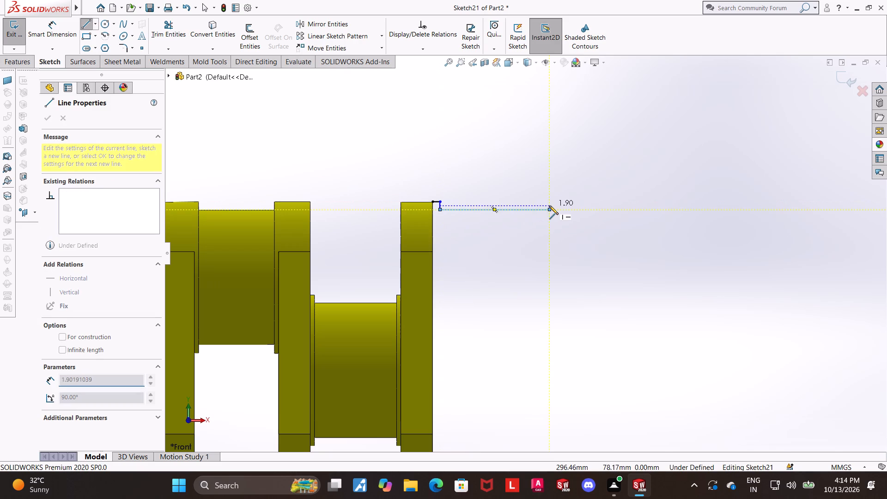
{"action": "left_click", "coordinate": [549, 201]}
{"action": "left_click", "coordinate": [559, 201]}
{"action": "left_click", "coordinate": [558, 236]}
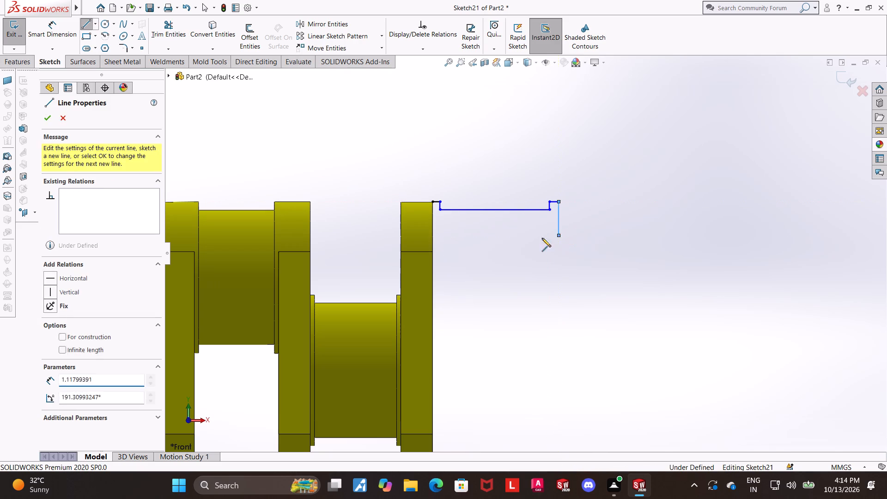
{"action": "left_click", "coordinate": [431, 237]}
{"action": "key", "text": "Escape"}
{"action": "key", "text": "Escape"}
{"action": "key", "text": "Escape"}
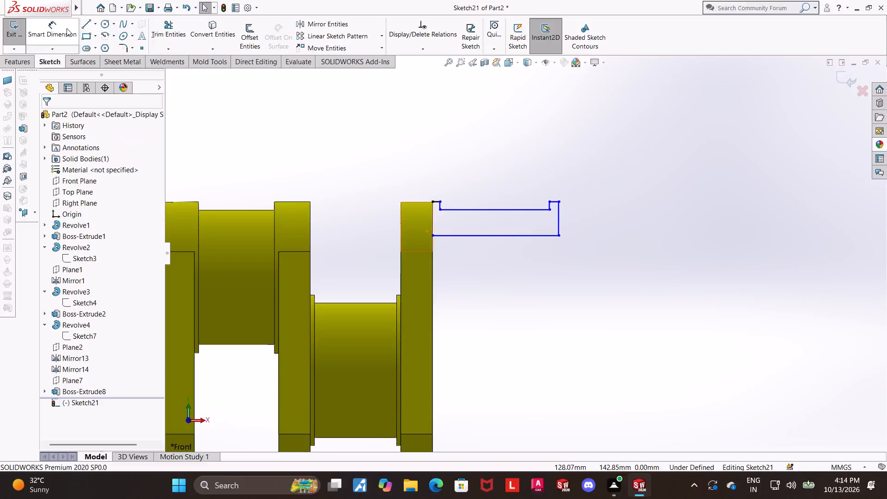
Dimension the width of the profile's shoulder next to the web as 2 mm.
{"action": "left_click", "coordinate": [66, 28]}
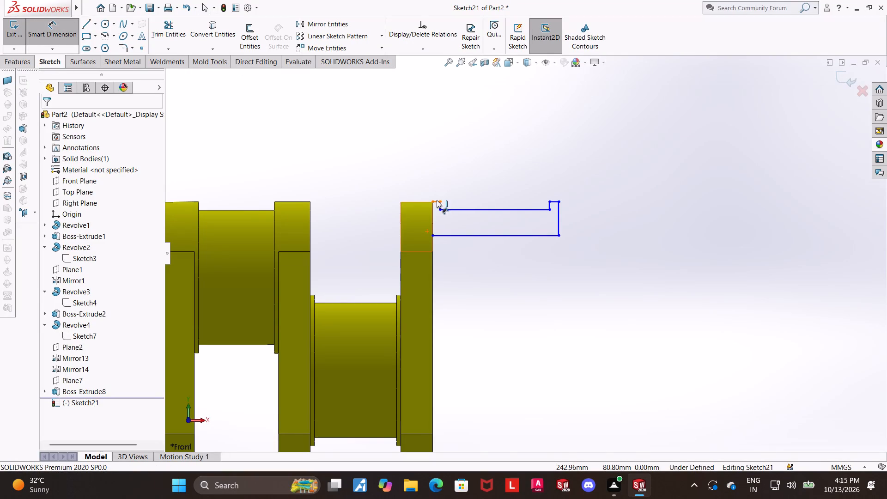
{"action": "left_click", "coordinate": [437, 200]}
{"action": "left_click", "coordinate": [439, 186]}
{"action": "key", "text": "2"}
{"action": "key", "text": "Return"}
{"action": "key", "text": "Escape"}
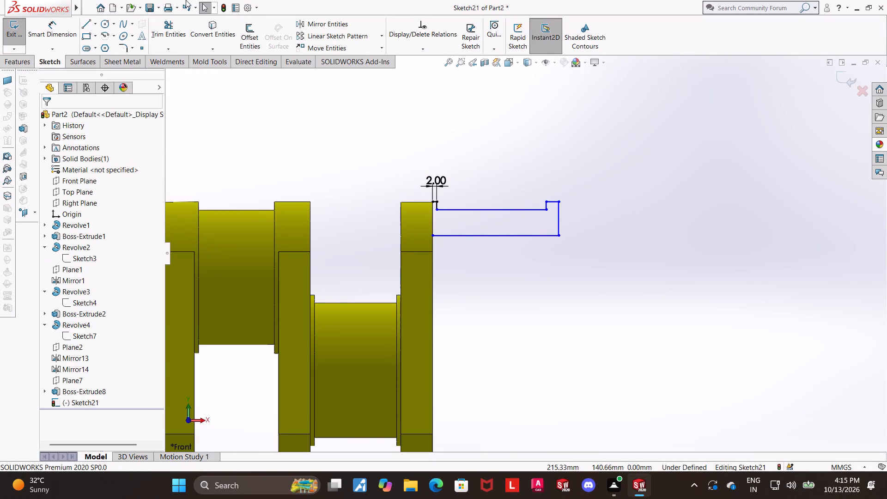
Close the crankpin profile with a vertical line along the end web's outer face, from the bottom line up to the top corner.
{"action": "left_click", "coordinate": [82, 23]}
{"action": "scroll", "coordinate": [505, 170], "scroll_direction": "down", "scroll_amount": 4}
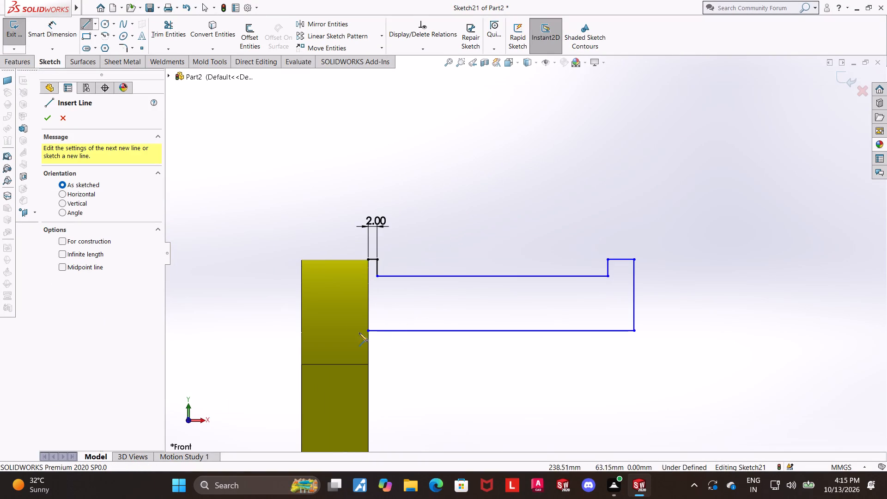
{"action": "left_click", "coordinate": [367, 333]}
{"action": "left_click", "coordinate": [369, 260]}
{"action": "key", "text": "Escape"}
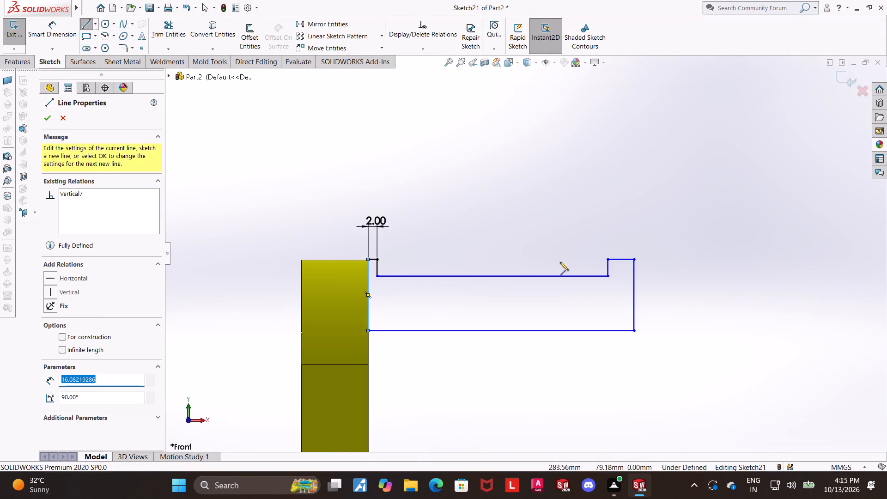
{"action": "key", "text": "Escape"}
{"action": "key", "text": "Escape"}
Make the top lines of the profile's two shoulders equal in length and collinear.
{"action": "left_click", "coordinate": [626, 260]}
{"action": "left_click", "coordinate": [374, 259], "text": "ctrl"}
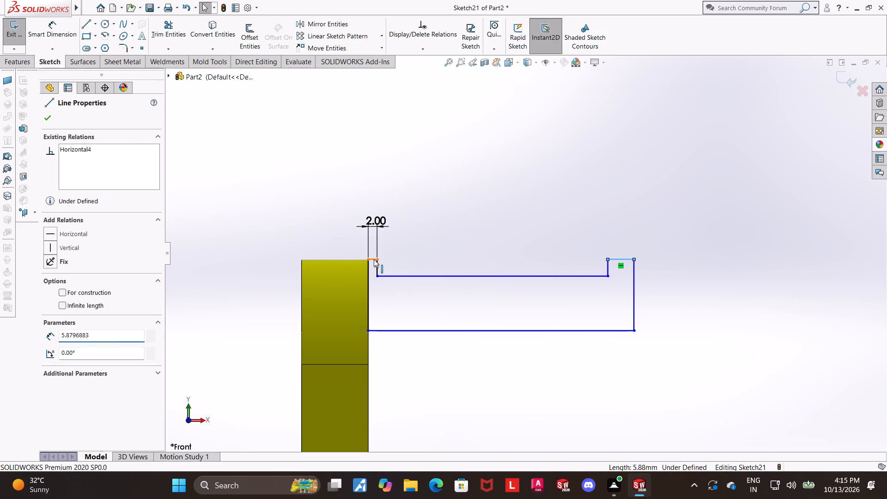
{"action": "left_click", "coordinate": [52, 348]}
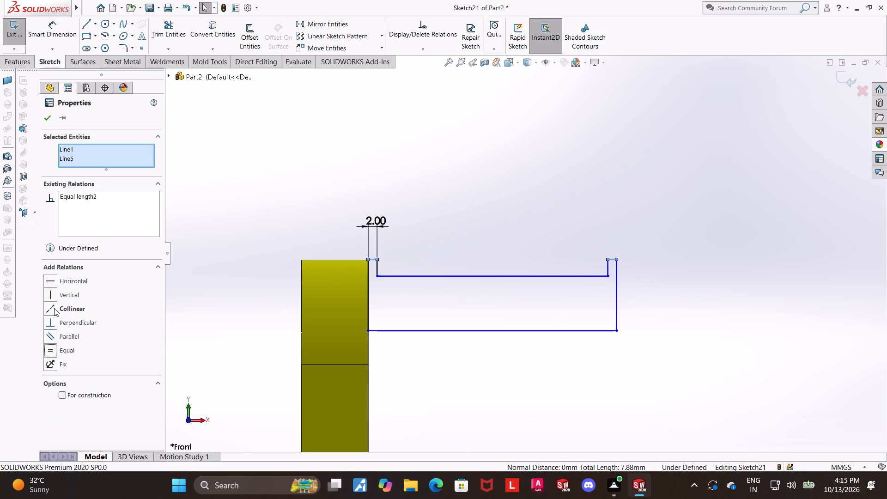
{"action": "left_click", "coordinate": [54, 308]}
{"action": "left_click", "coordinate": [725, 187]}
{"action": "left_click", "coordinate": [612, 258]}
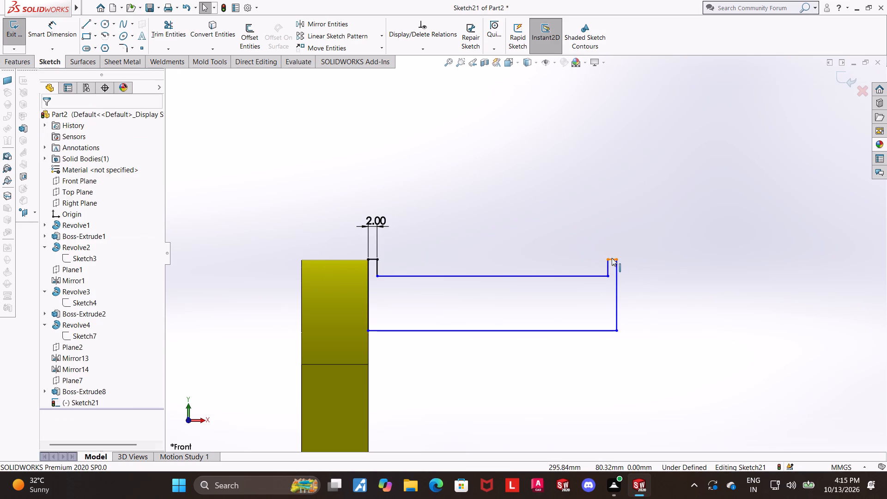
{"action": "left_click", "coordinate": [610, 201]}
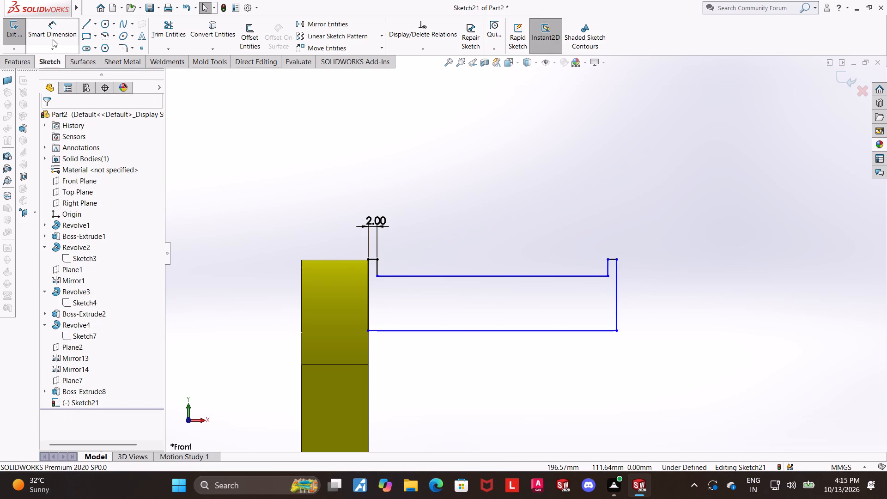
Dimension the height from the outer shoulder's top line to the profile's bottom line as 36 mm.
{"action": "left_click", "coordinate": [52, 38]}
{"action": "left_click", "coordinate": [612, 260]}
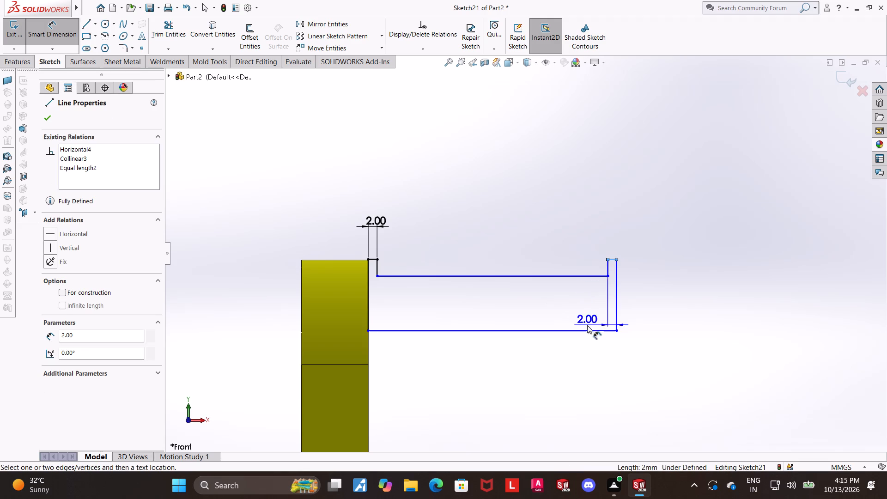
{"action": "left_click", "coordinate": [589, 332]}
{"action": "left_click", "coordinate": [669, 305]}
{"action": "type", "text": "36"}
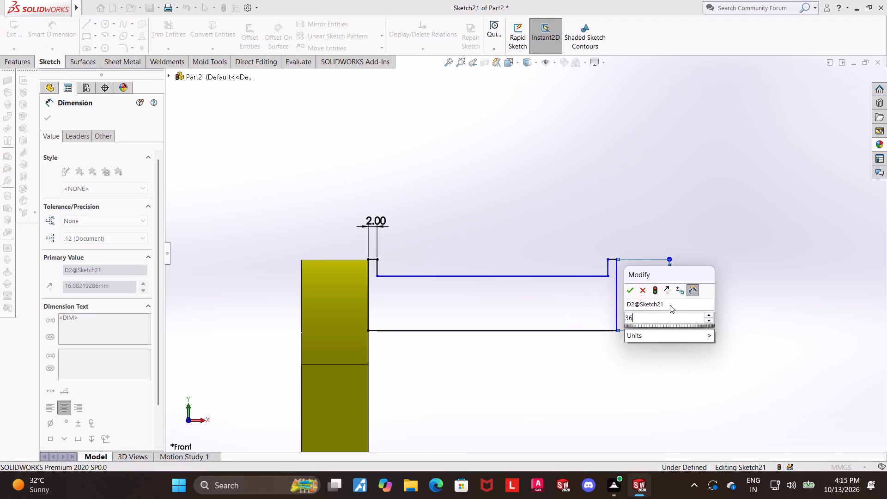
{"action": "key", "text": "Return"}
{"action": "key", "text": "Escape"}
Dimension the height from the pin's recessed top line to the profile's bottom line as 32 mm.
{"action": "left_click_drag", "start_coordinate": [53, 36], "coordinate": [57, 35]}
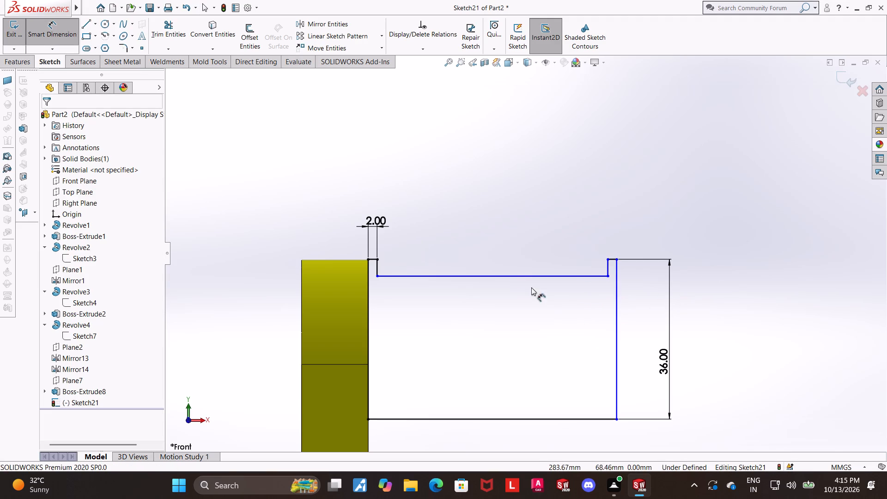
{"action": "left_click", "coordinate": [509, 275]}
{"action": "left_click", "coordinate": [498, 419]}
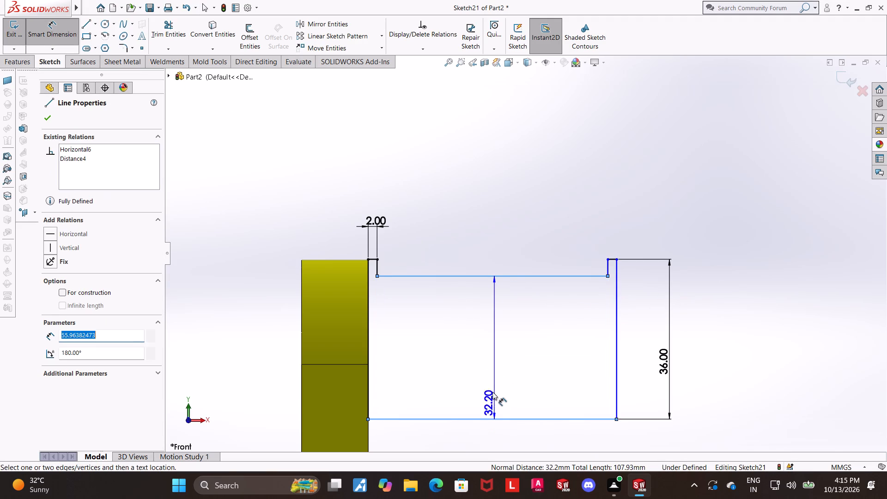
{"action": "left_click", "coordinate": [492, 382]}
{"action": "type", "text": "32\\"}
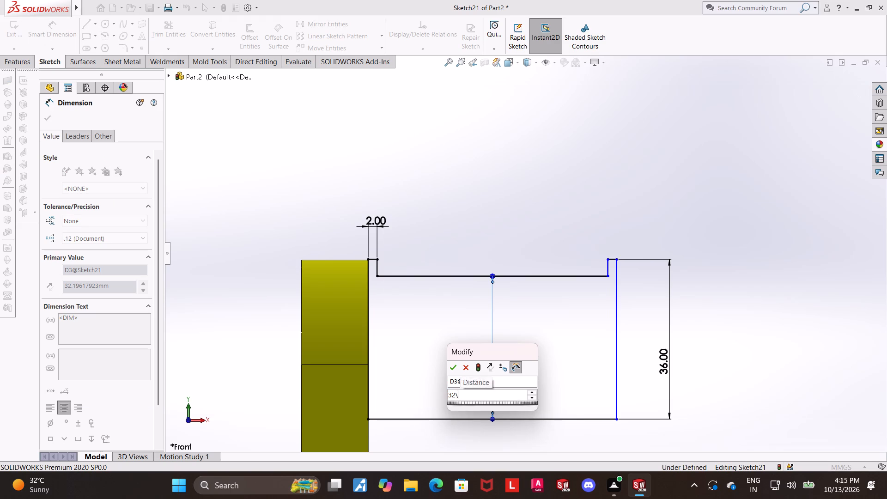
{"action": "key", "text": "BackSpace"}
{"action": "key", "text": "Return"}
{"action": "key", "text": "Escape"}
{"action": "key", "text": "Escape"}
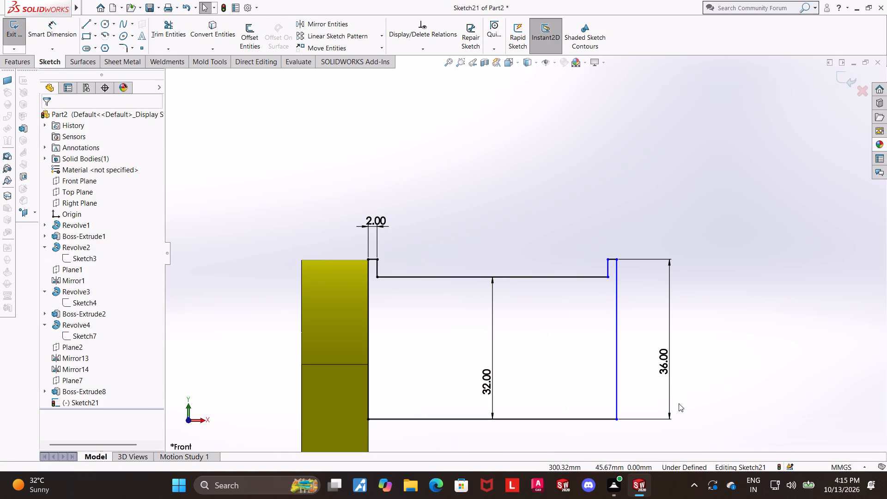
Dimension the distance between the inner vertical edges of the two shoulders as 36 mm.
{"action": "left_click", "coordinate": [790, 296]}
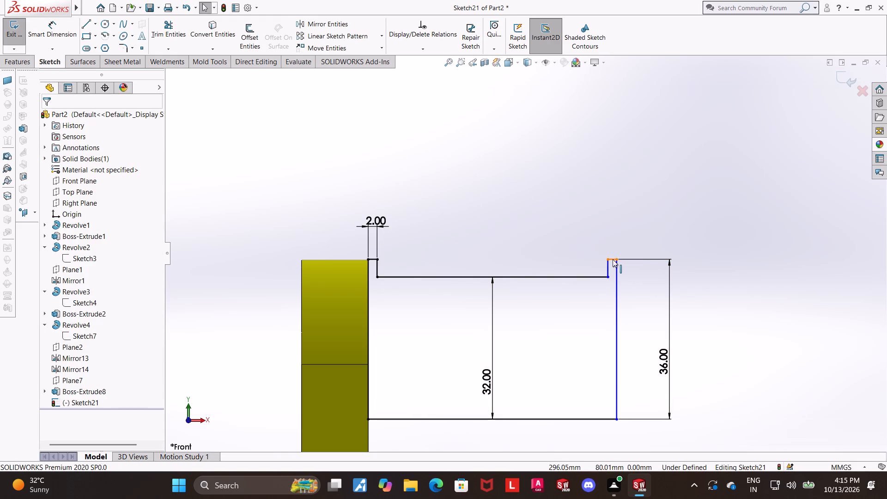
{"action": "left_click", "coordinate": [613, 259]}
{"action": "scroll", "coordinate": [522, 291], "scroll_direction": "up", "scroll_amount": 2}
{"action": "left_click", "coordinate": [793, 334]}
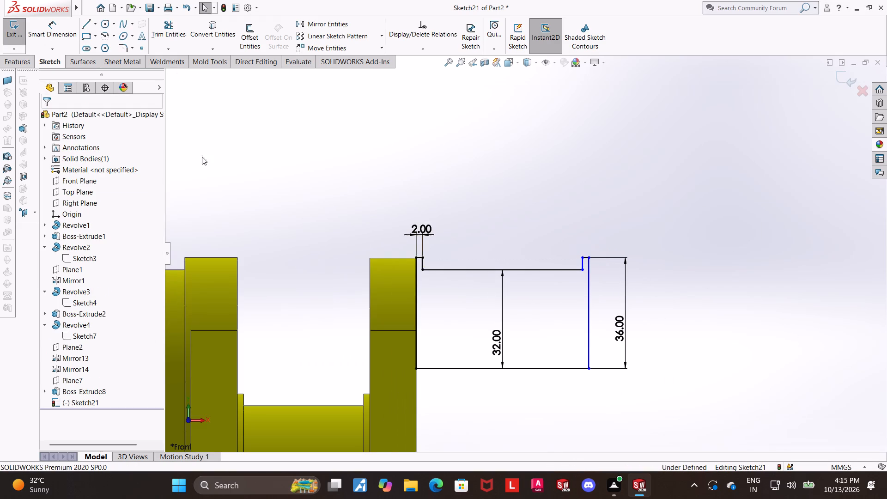
{"action": "left_click", "coordinate": [51, 26]}
{"action": "scroll", "coordinate": [480, 272], "scroll_direction": "down", "scroll_amount": 3}
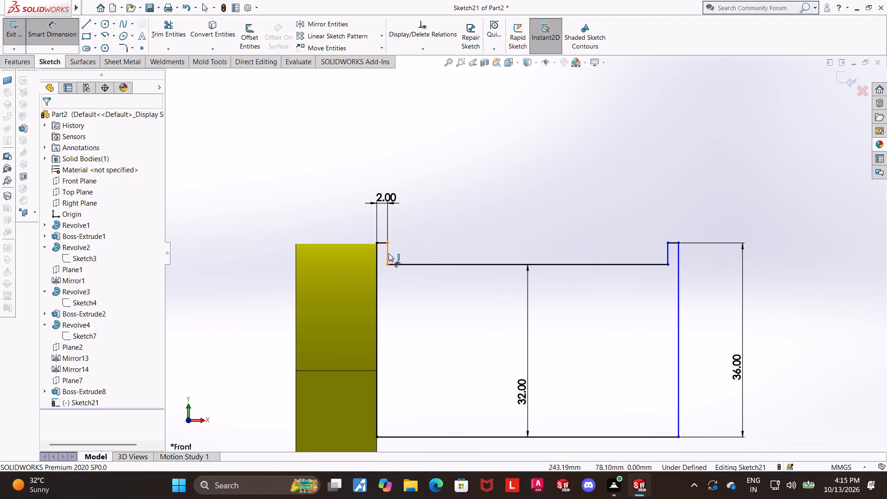
{"action": "left_click", "coordinate": [389, 253]}
{"action": "left_click", "coordinate": [668, 260]}
{"action": "left_click", "coordinate": [559, 178]}
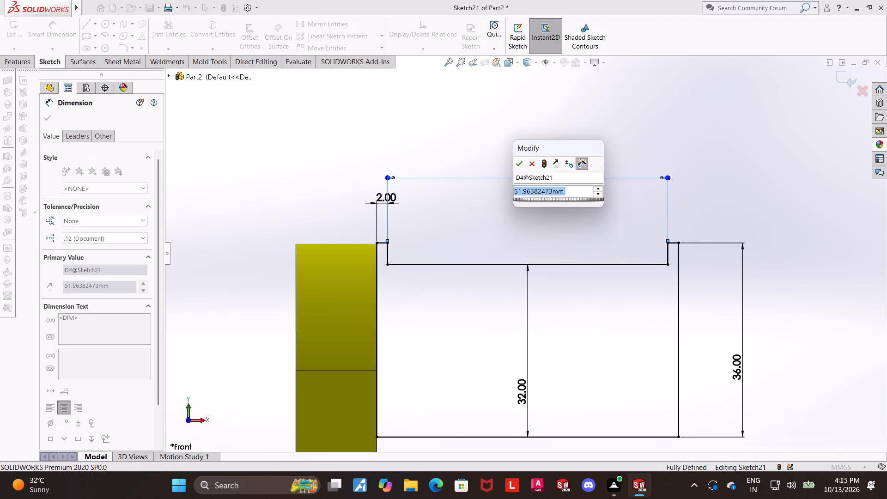
{"action": "type", "text": "36"}
{"action": "key", "text": "Return"}
{"action": "key", "text": "Escape"}
Exit the sketch and revolve the crankpin profile 360 degrees about its bottom line, merging the result.
{"action": "scroll", "coordinate": [753, 269], "scroll_direction": "up", "scroll_amount": 4}
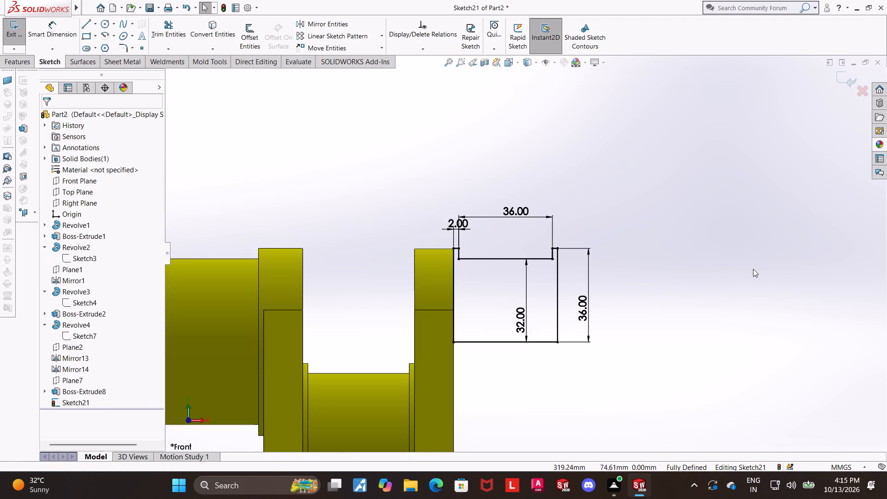
{"action": "scroll", "coordinate": [674, 267], "scroll_direction": "up", "scroll_amount": 3}
{"action": "left_click", "coordinate": [666, 286]}
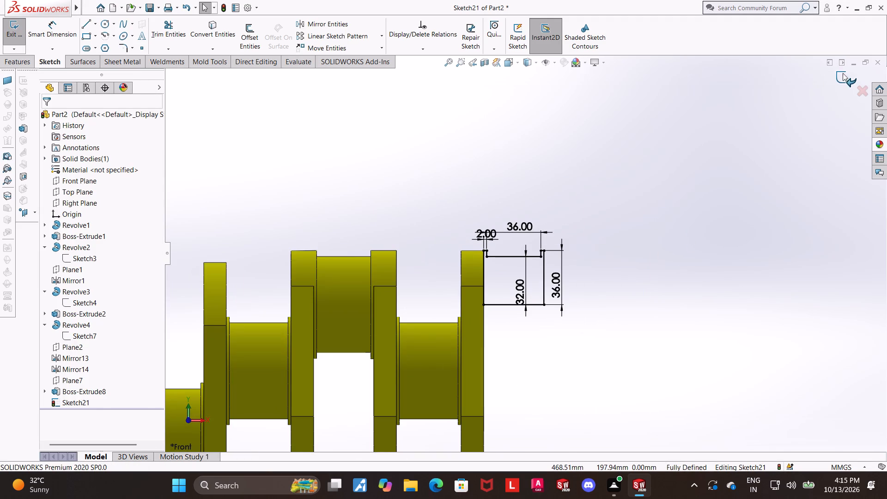
{"action": "left_click", "coordinate": [842, 78]}
{"action": "left_click", "coordinate": [48, 37]}
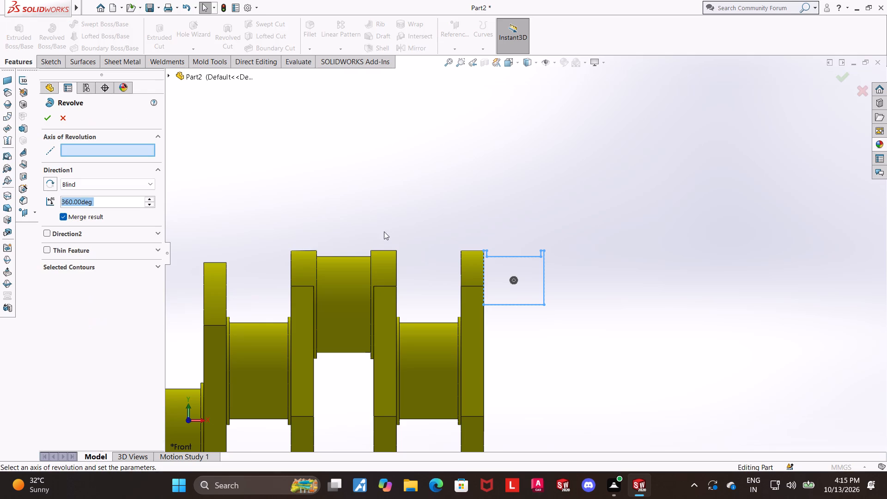
{"action": "left_click", "coordinate": [525, 305]}
{"action": "middle_click_drag", "start_coordinate": [670, 244], "coordinate": [655, 252]}
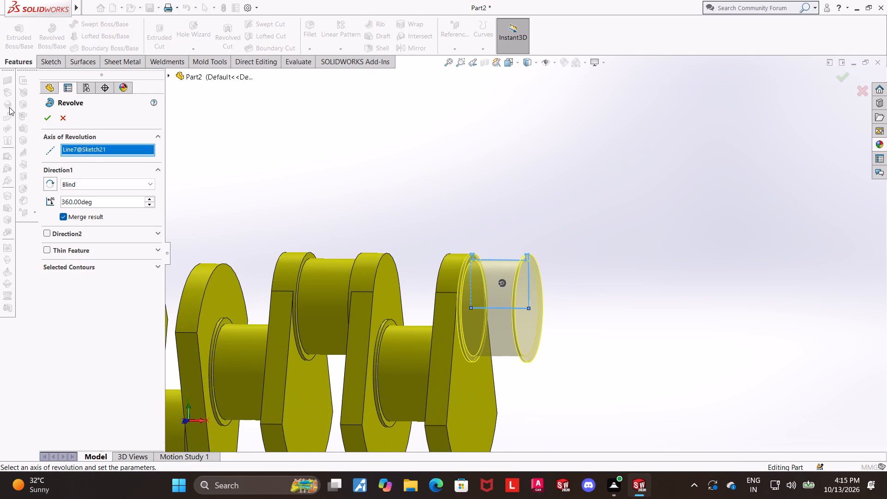
{"action": "left_click", "coordinate": [45, 123]}
Examine the extended crankshaft from several angles, checking the new crankpin against the end web and earlier throws.
{"action": "scroll", "coordinate": [657, 276], "scroll_direction": "up", "scroll_amount": 3}
{"action": "left_click", "coordinate": [653, 286]}
{"action": "middle_click_drag", "start_coordinate": [639, 292], "coordinate": [610, 301]}
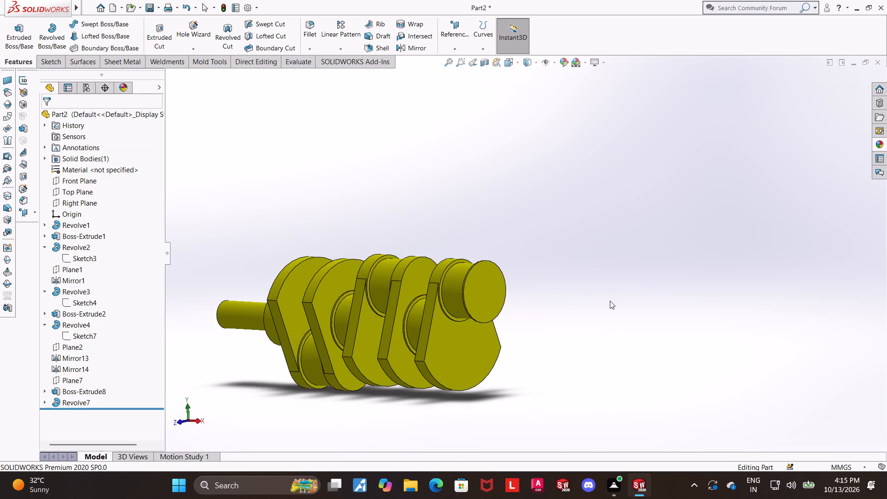
{"action": "middle_click_drag", "start_coordinate": [522, 330], "coordinate": [535, 331]}
{"action": "scroll", "coordinate": [582, 328], "scroll_direction": "down", "scroll_amount": 2}
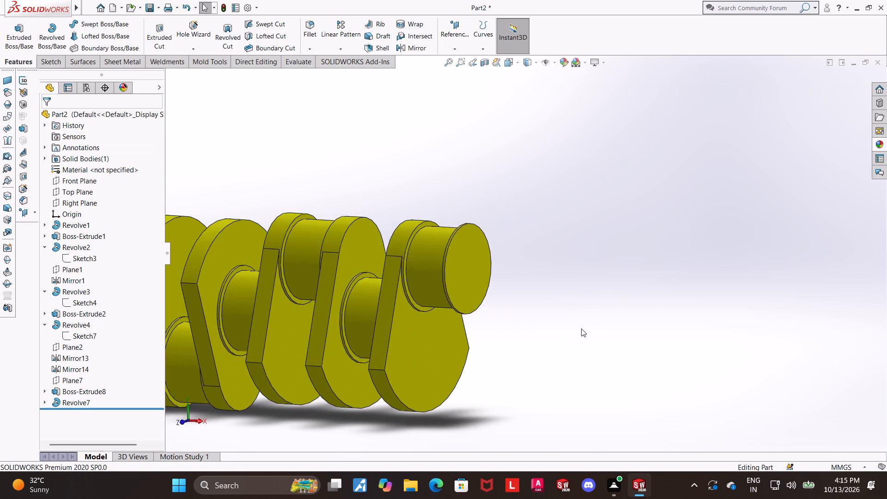
{"action": "middle_click", "coordinate": [582, 329]}
{"action": "scroll", "coordinate": [562, 330], "scroll_direction": "up", "scroll_amount": 2}
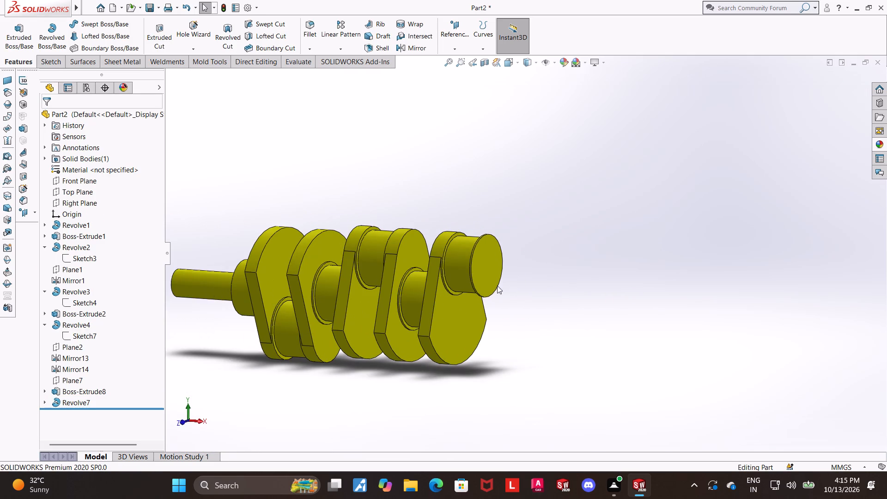
{"action": "scroll", "coordinate": [453, 276], "scroll_direction": "down", "scroll_amount": 2}
{"action": "middle_click", "coordinate": [576, 276]}
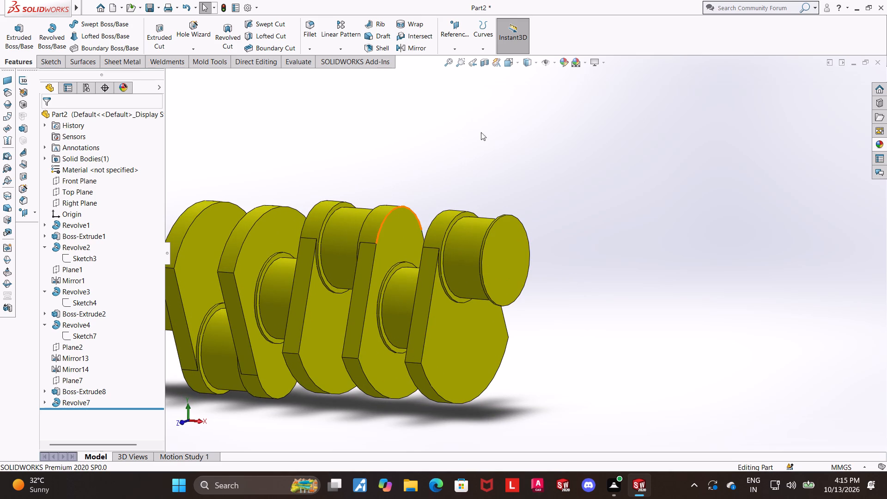
{"action": "middle_click_drag", "start_coordinate": [508, 158], "coordinate": [502, 161]}
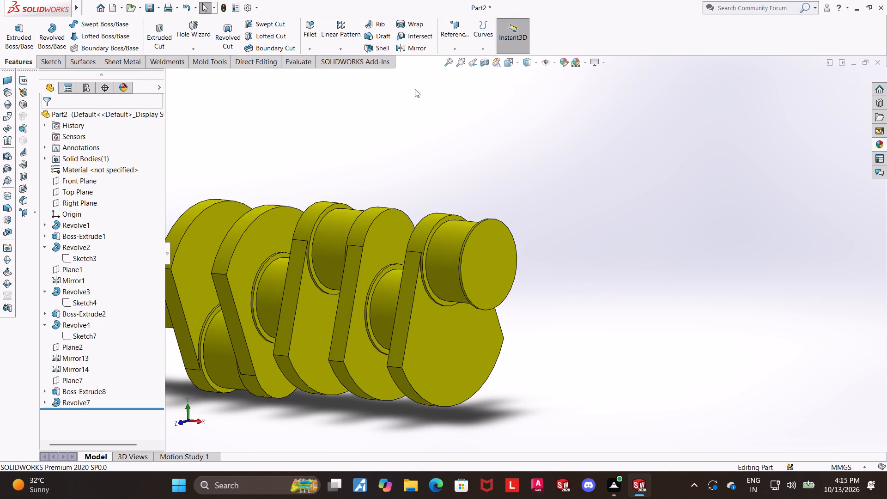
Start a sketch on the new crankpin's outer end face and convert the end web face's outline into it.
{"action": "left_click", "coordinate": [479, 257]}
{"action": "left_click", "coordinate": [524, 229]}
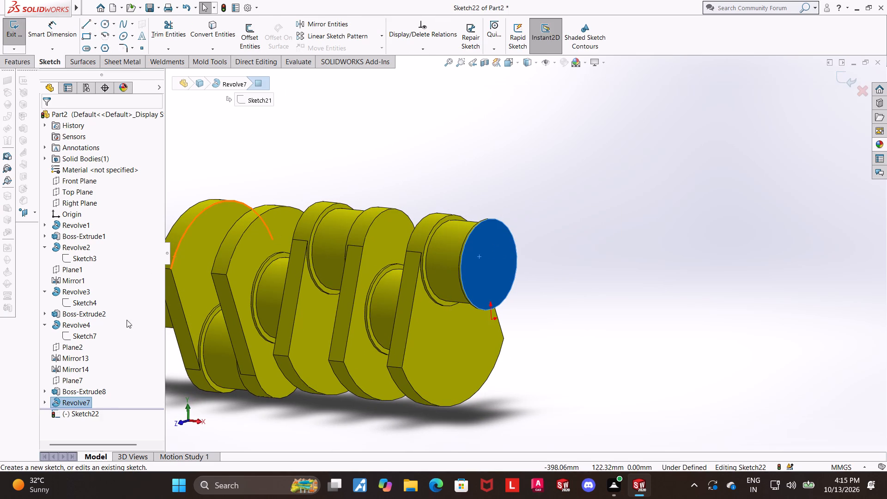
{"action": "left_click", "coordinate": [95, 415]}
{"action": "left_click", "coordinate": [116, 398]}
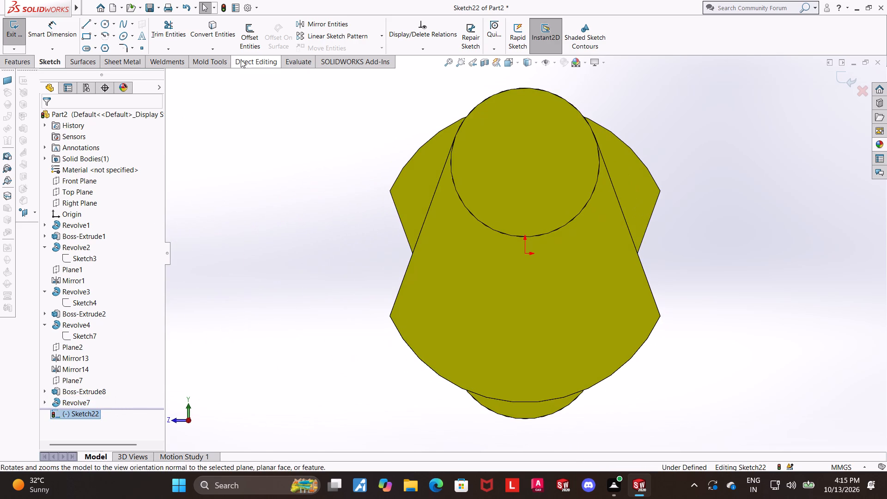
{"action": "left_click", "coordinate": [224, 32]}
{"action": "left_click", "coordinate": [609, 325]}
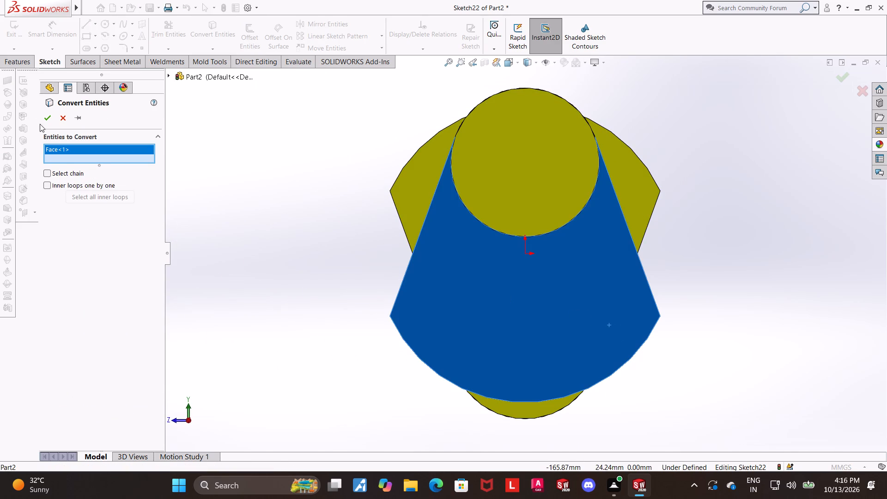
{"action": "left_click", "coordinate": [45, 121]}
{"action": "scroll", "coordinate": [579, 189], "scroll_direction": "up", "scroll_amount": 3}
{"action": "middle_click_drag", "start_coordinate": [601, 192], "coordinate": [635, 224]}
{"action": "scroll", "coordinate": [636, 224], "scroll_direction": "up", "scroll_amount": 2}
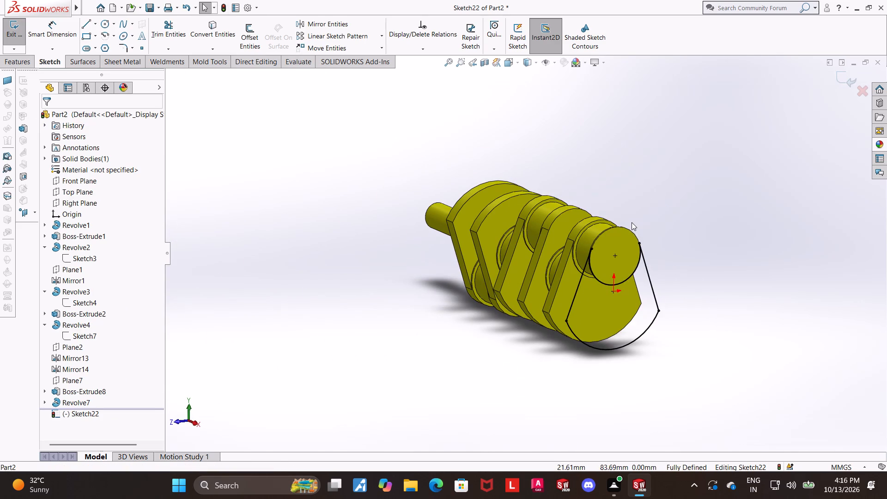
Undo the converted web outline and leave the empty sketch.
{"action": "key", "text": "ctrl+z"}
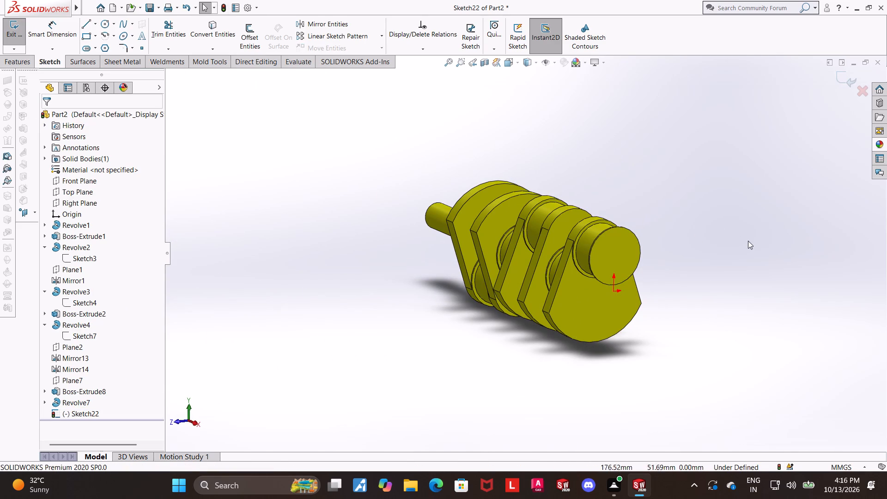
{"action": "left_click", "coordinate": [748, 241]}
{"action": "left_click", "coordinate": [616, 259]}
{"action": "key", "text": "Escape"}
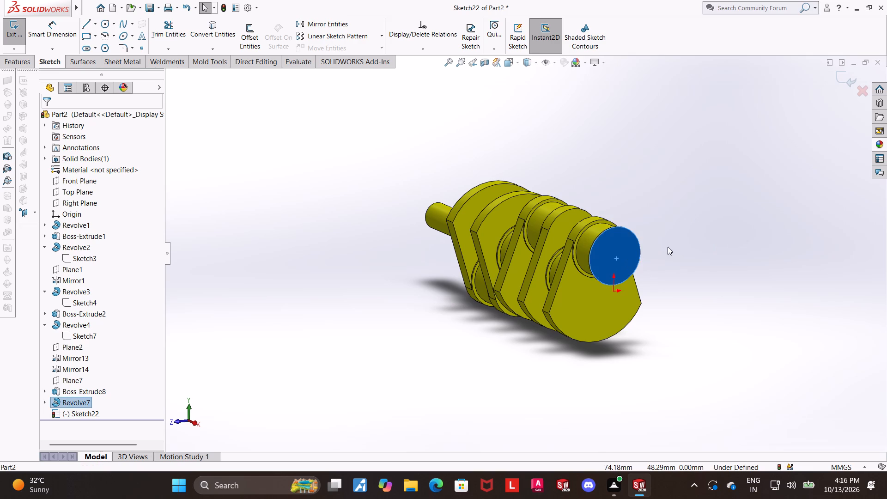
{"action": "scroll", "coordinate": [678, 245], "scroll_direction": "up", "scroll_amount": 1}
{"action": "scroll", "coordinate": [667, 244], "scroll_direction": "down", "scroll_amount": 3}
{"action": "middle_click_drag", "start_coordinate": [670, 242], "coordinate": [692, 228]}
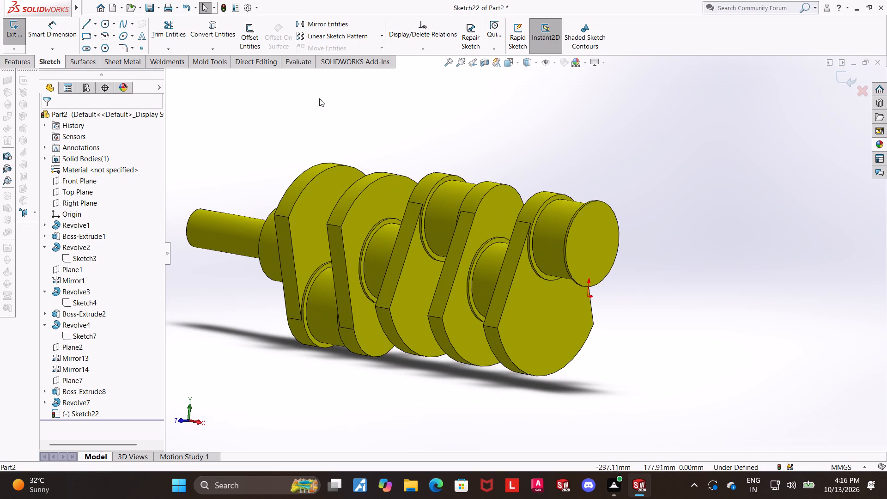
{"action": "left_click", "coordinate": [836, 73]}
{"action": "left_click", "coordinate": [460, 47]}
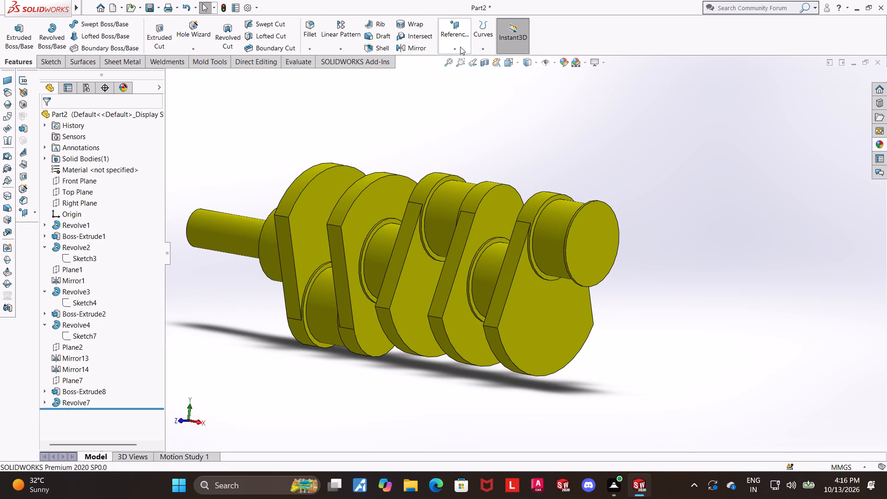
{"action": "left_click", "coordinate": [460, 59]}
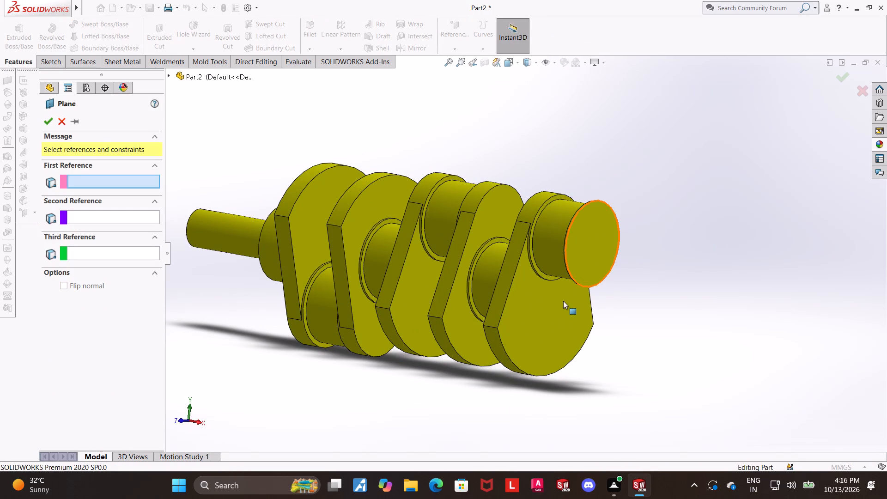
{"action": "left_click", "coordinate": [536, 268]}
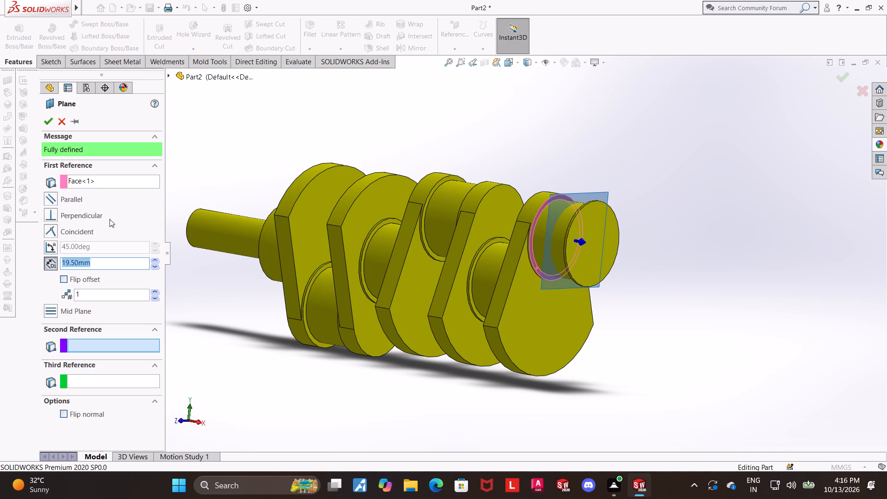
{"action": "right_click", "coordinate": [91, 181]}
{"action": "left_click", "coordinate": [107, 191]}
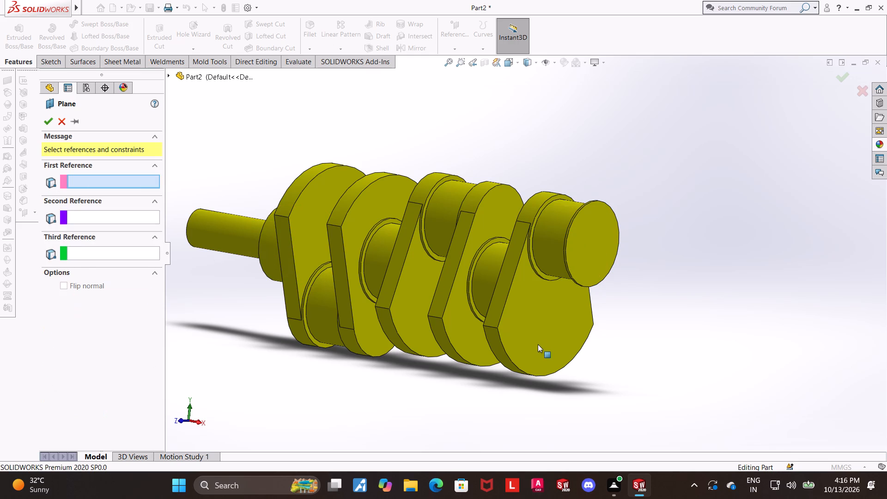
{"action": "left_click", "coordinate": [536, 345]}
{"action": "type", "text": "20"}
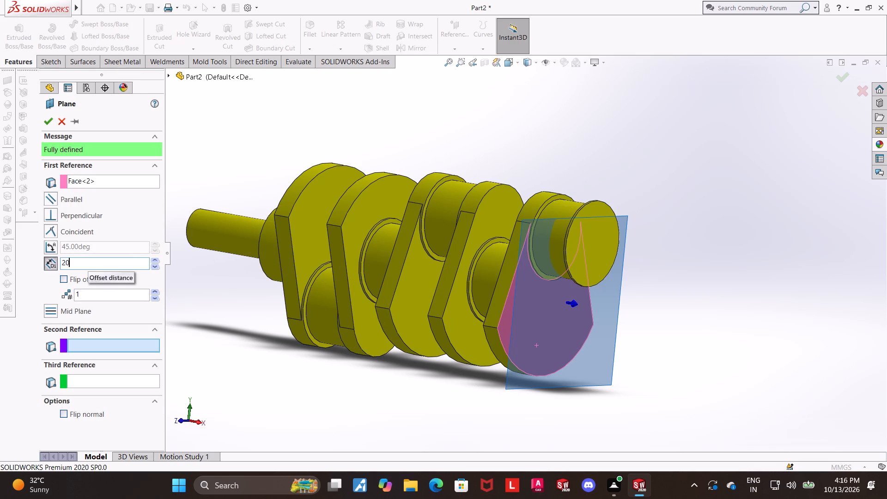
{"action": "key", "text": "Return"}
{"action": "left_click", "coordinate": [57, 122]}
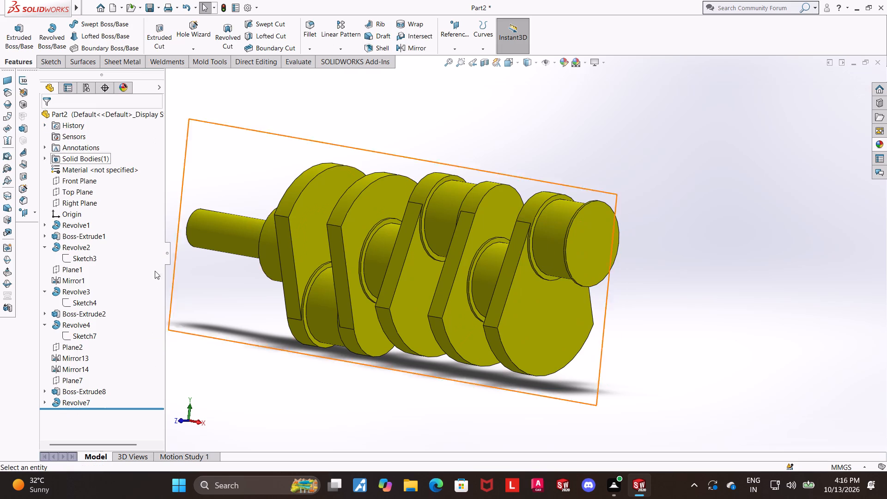
Create a reference plane offset 20 mm outward from the end web's outer face.
{"action": "left_click", "coordinate": [467, 42]}
{"action": "left_click", "coordinate": [462, 57]}
{"action": "left_click", "coordinate": [540, 324]}
{"action": "key", "text": "2"}
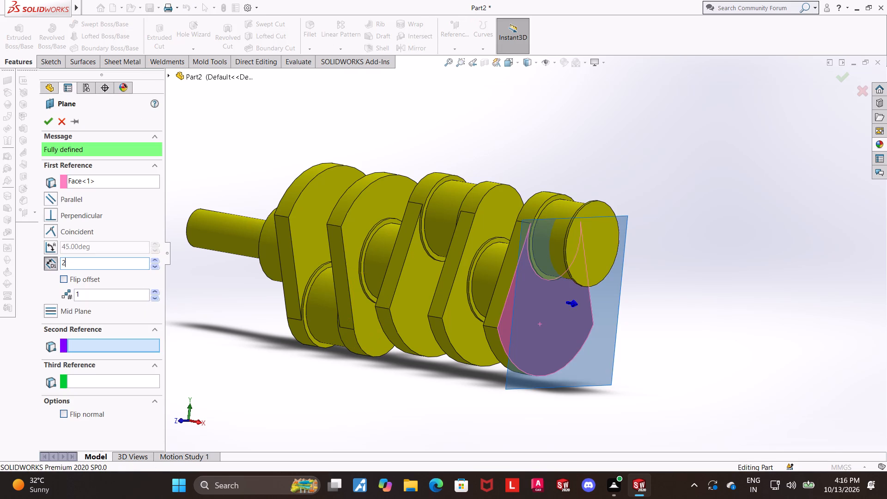
{"action": "key", "text": "0"}
{"action": "key", "text": "Return"}
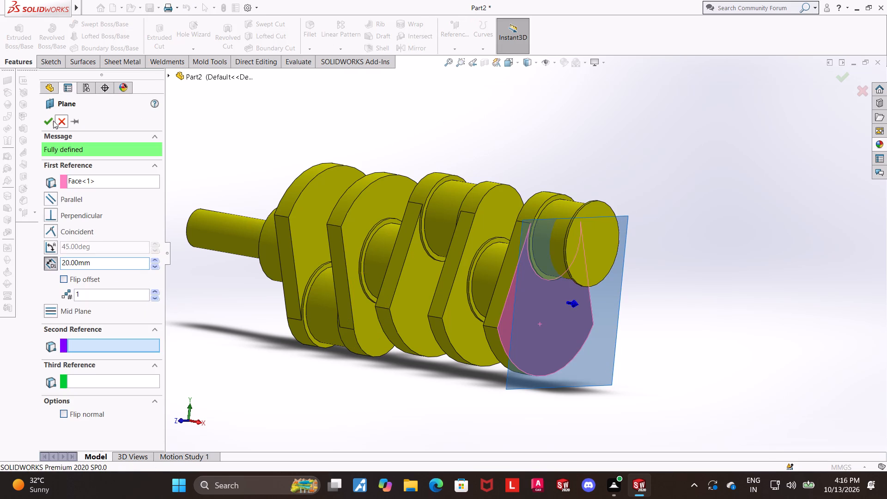
{"action": "left_click", "coordinate": [47, 121]}
{"action": "left_click", "coordinate": [798, 320]}
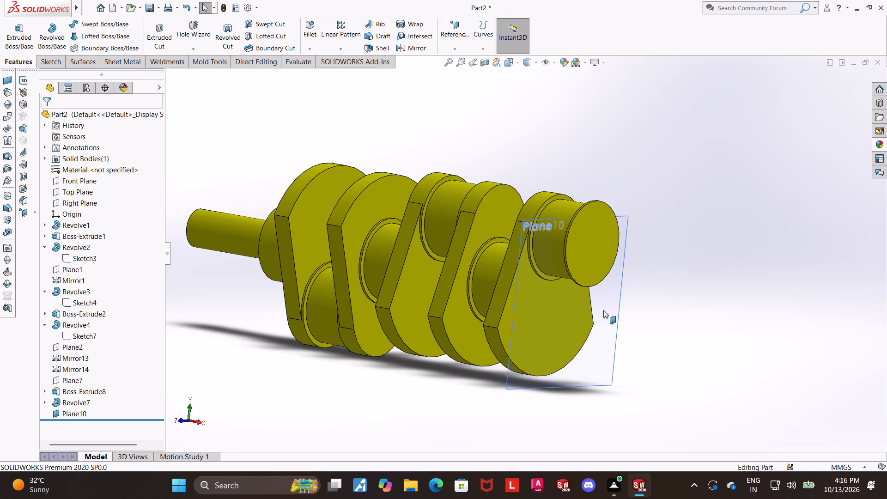
Mirror the end web extrusion, Boss-Extrude8, about the new 20 mm offset plane to close the last crank throw.
{"action": "left_click", "coordinate": [400, 50]}
{"action": "left_click", "coordinate": [600, 329]}
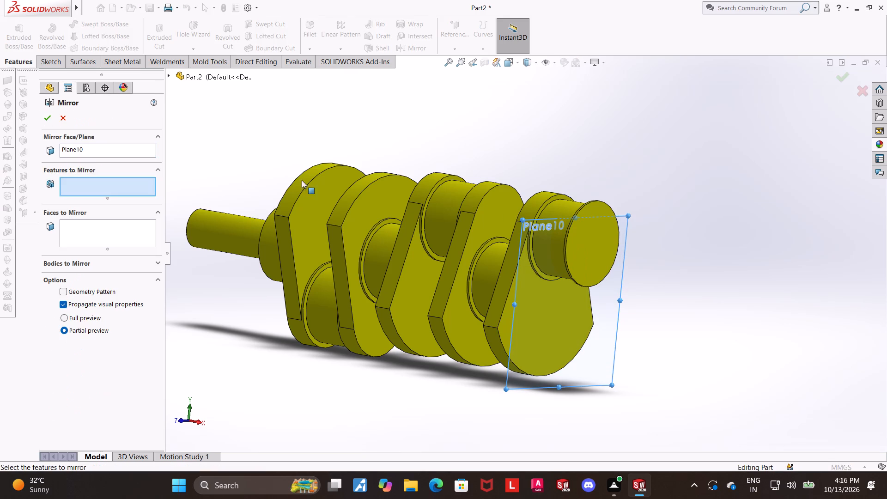
{"action": "left_click", "coordinate": [167, 74]}
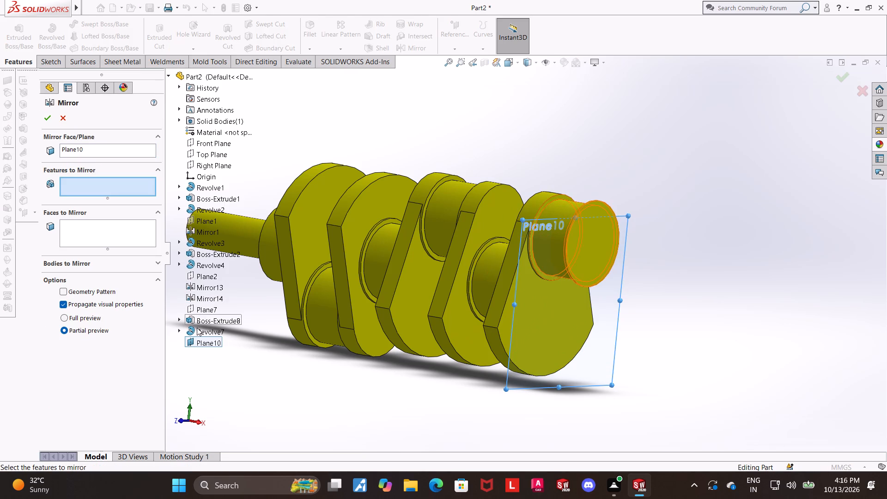
{"action": "left_click", "coordinate": [198, 320]}
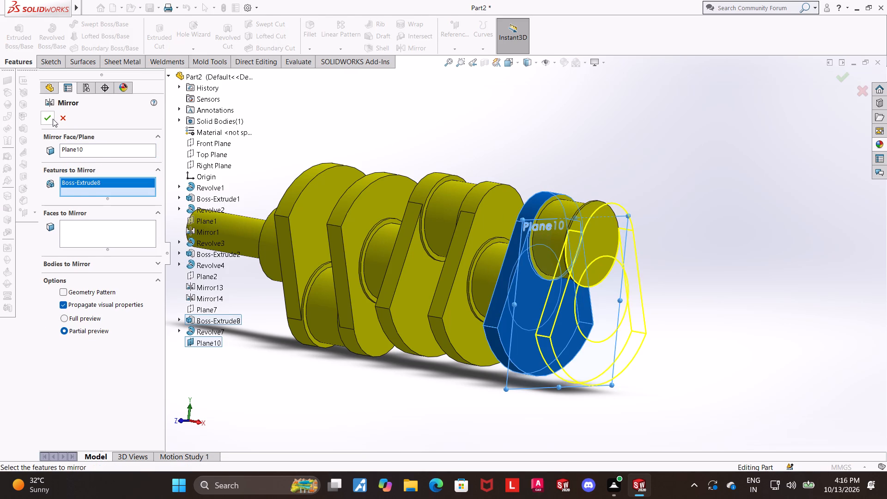
{"action": "left_click", "coordinate": [53, 119]}
{"action": "left_click", "coordinate": [886, 246]}
Examine the crankshaft from several angles, checking the mirrored web against the last crankpin and the earlier throws.
{"action": "middle_click_drag", "start_coordinate": [721, 272], "coordinate": [762, 282]}
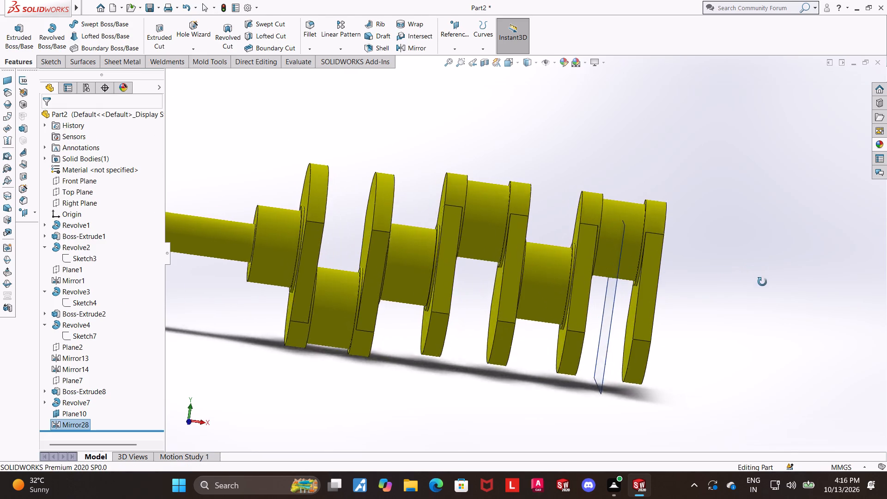
{"action": "middle_click_drag", "start_coordinate": [762, 282], "coordinate": [761, 284]}
{"action": "scroll", "coordinate": [760, 307], "scroll_direction": "up", "scroll_amount": 1}
{"action": "middle_click_drag", "start_coordinate": [757, 308], "coordinate": [763, 283]}
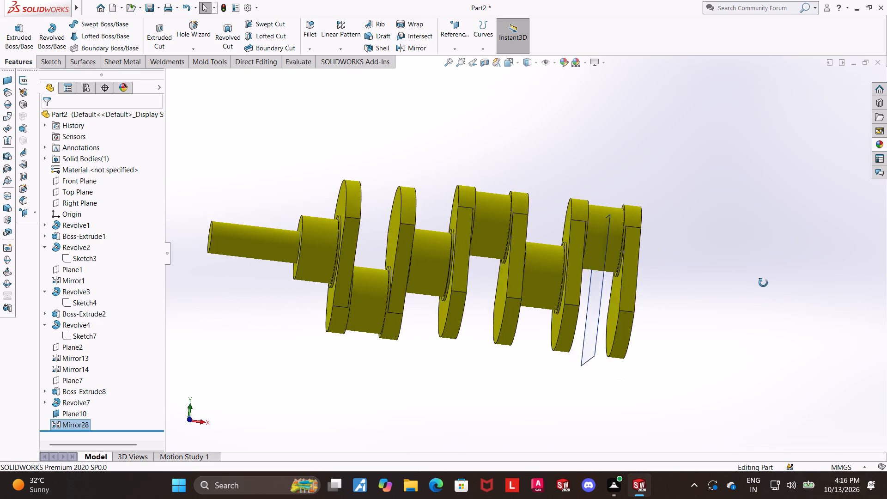
{"action": "middle_click_drag", "start_coordinate": [763, 283], "coordinate": [751, 302]}
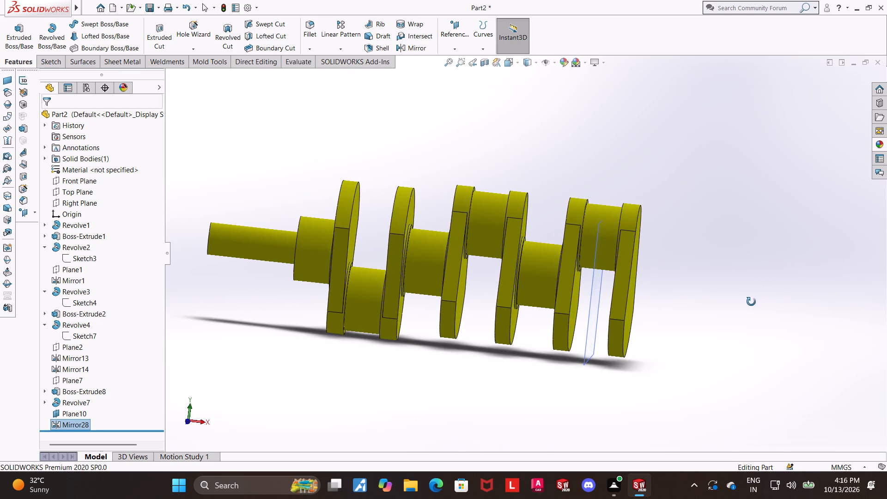
{"action": "middle_click_drag", "start_coordinate": [751, 302], "coordinate": [728, 315]}
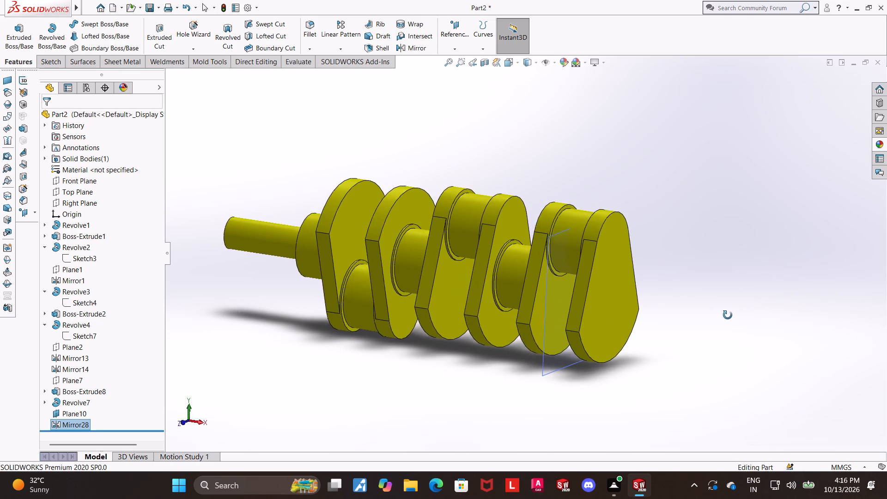
{"action": "middle_click_drag", "start_coordinate": [728, 315], "coordinate": [733, 325]}
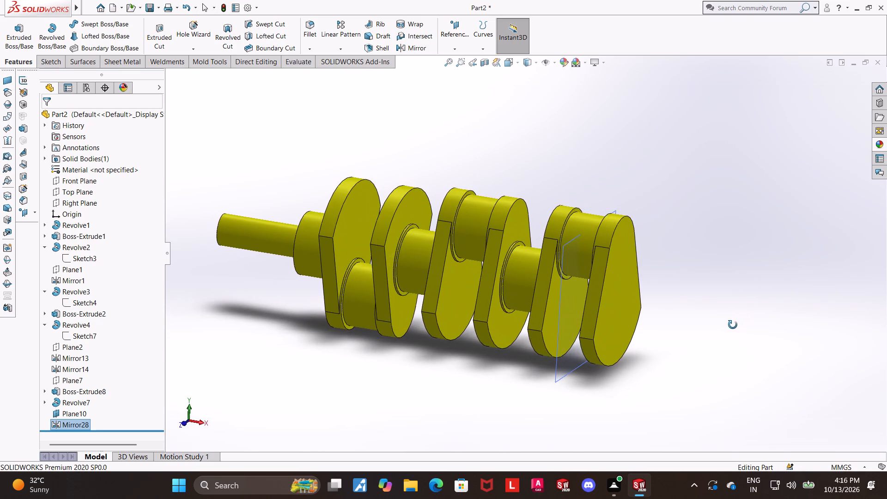
{"action": "middle_click_drag", "start_coordinate": [733, 325], "coordinate": [728, 326]}
{"action": "scroll", "coordinate": [689, 302], "scroll_direction": "down", "scroll_amount": 2}
{"action": "left_click", "coordinate": [569, 290]}
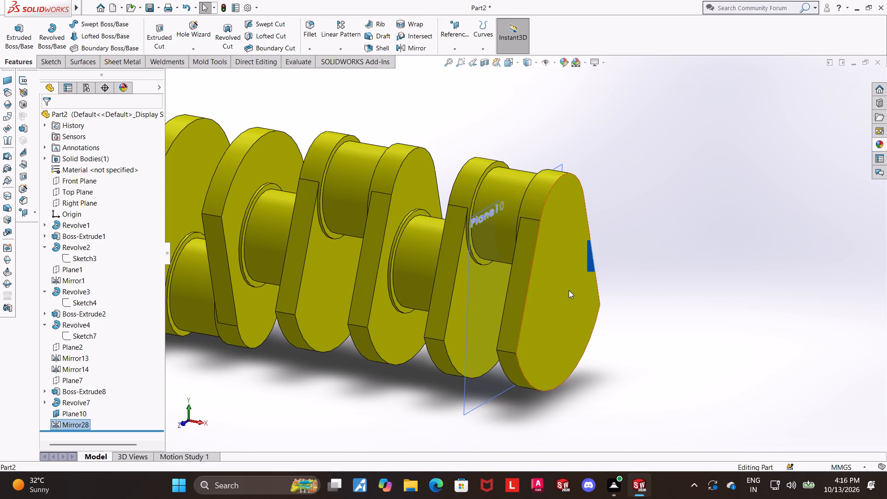
{"action": "left_click", "coordinate": [780, 335]}
{"action": "middle_click", "coordinate": [740, 313]}
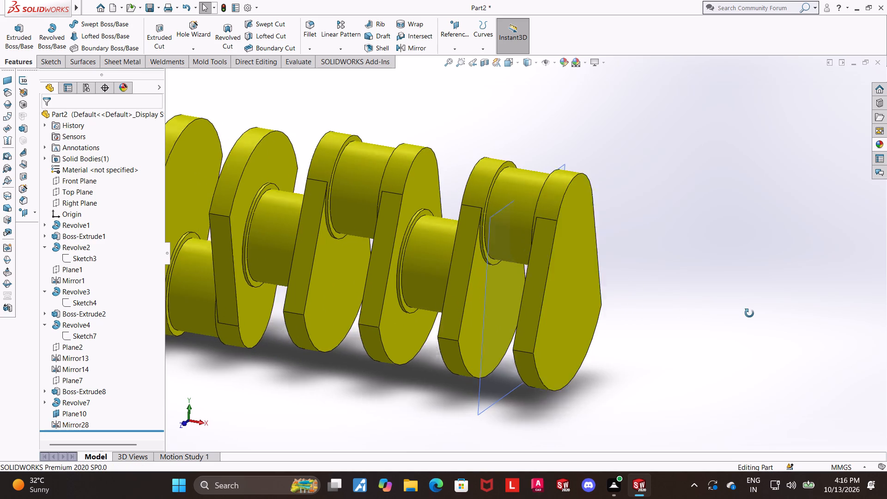
{"action": "scroll", "coordinate": [698, 310], "scroll_direction": "up", "scroll_amount": 2}
{"action": "middle_click_drag", "start_coordinate": [708, 299], "coordinate": [729, 292]}
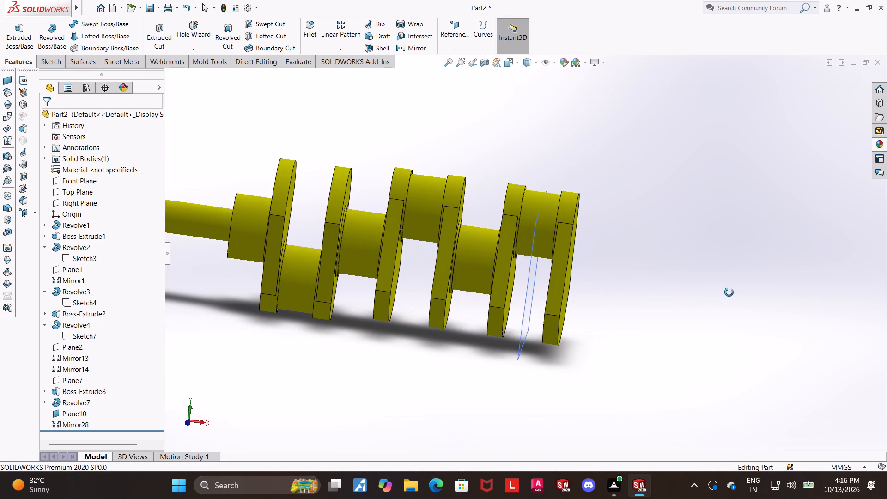
{"action": "middle_click_drag", "start_coordinate": [729, 292], "coordinate": [727, 293]}
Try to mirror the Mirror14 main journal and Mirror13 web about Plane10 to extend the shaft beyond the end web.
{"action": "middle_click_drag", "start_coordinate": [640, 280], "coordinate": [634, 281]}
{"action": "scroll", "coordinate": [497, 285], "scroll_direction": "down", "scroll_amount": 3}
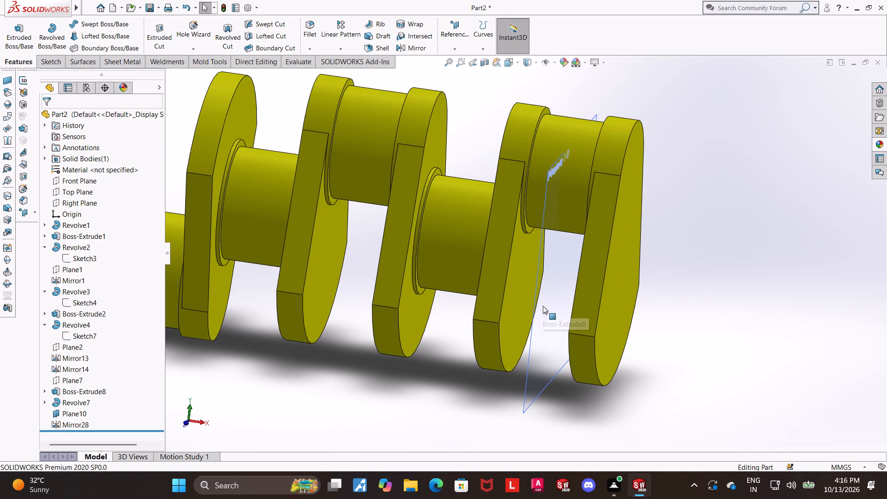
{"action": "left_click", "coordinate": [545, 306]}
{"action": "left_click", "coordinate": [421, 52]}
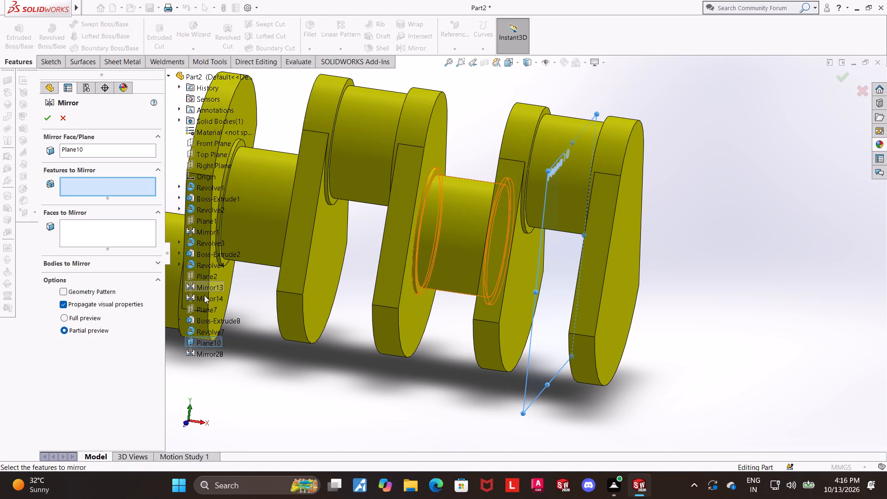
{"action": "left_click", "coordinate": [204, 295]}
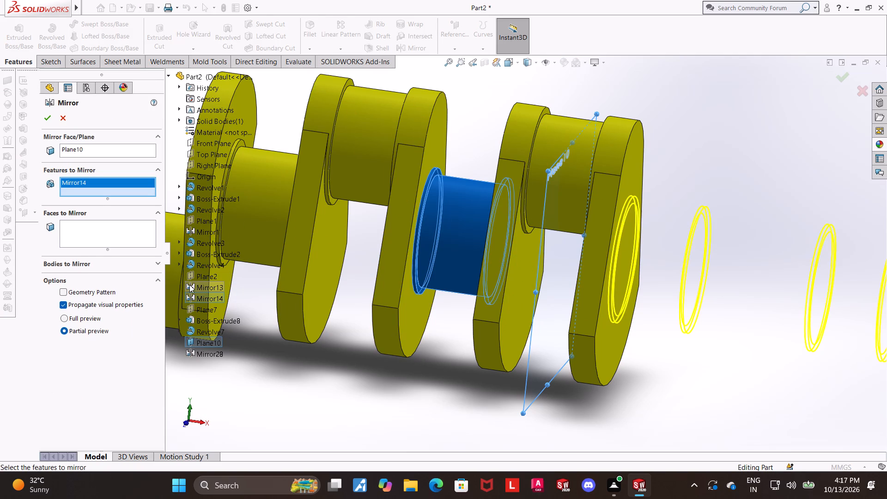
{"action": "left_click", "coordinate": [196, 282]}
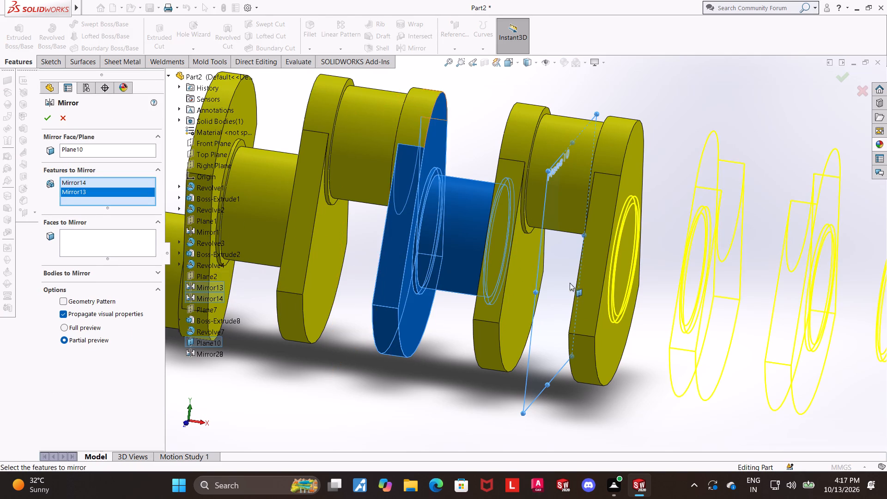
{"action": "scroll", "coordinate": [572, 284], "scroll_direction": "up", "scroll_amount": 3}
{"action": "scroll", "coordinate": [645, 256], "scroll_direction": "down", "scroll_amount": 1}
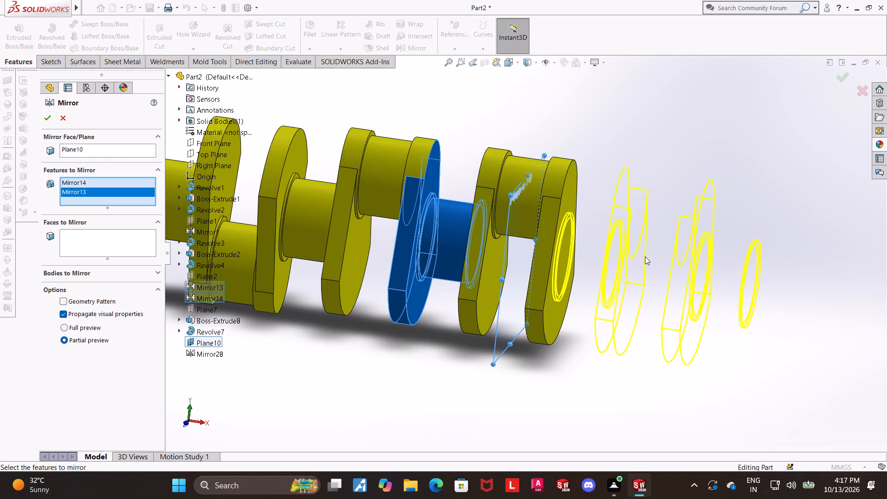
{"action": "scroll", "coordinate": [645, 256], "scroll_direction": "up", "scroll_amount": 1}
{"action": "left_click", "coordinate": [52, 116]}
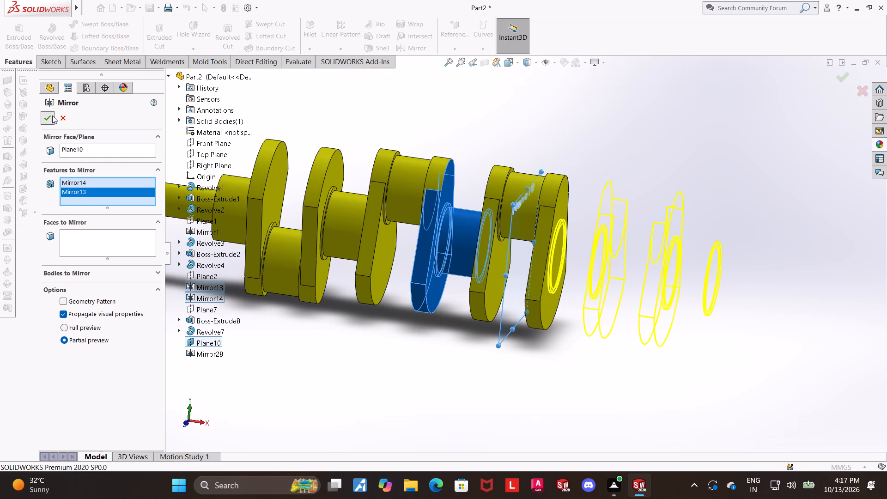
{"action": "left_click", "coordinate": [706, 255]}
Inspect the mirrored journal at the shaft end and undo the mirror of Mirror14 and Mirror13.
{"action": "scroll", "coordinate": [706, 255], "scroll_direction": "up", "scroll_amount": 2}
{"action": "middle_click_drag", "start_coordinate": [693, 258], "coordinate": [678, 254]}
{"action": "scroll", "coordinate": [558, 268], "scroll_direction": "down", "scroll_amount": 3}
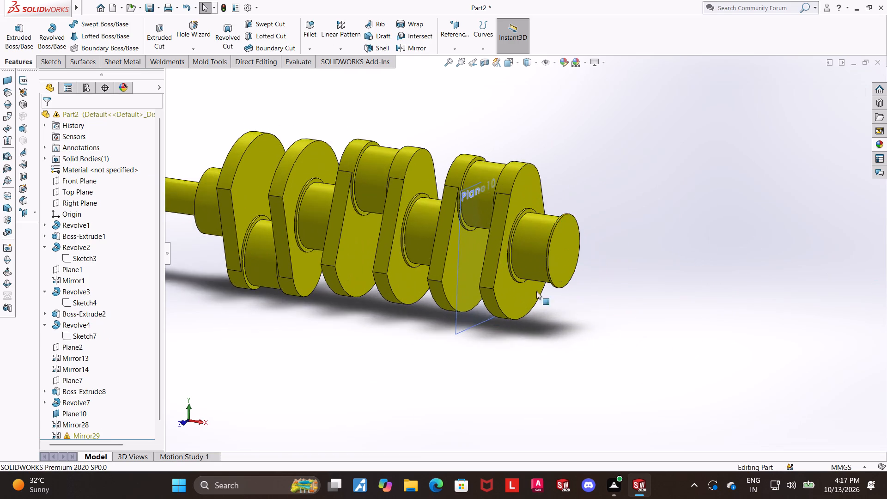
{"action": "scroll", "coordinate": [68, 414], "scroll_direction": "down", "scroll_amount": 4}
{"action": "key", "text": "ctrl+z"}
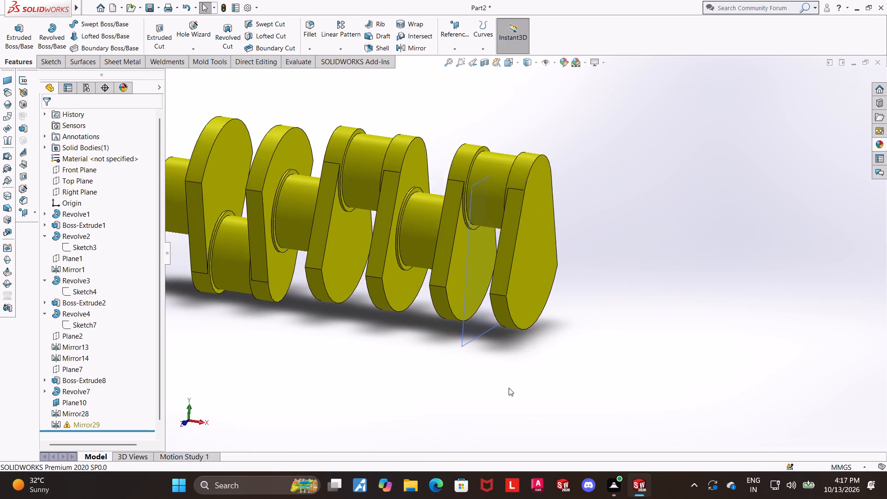
Hide the reference plane Plane10 at the last crankpin.
{"action": "middle_click_drag", "start_coordinate": [600, 283], "coordinate": [595, 282]}
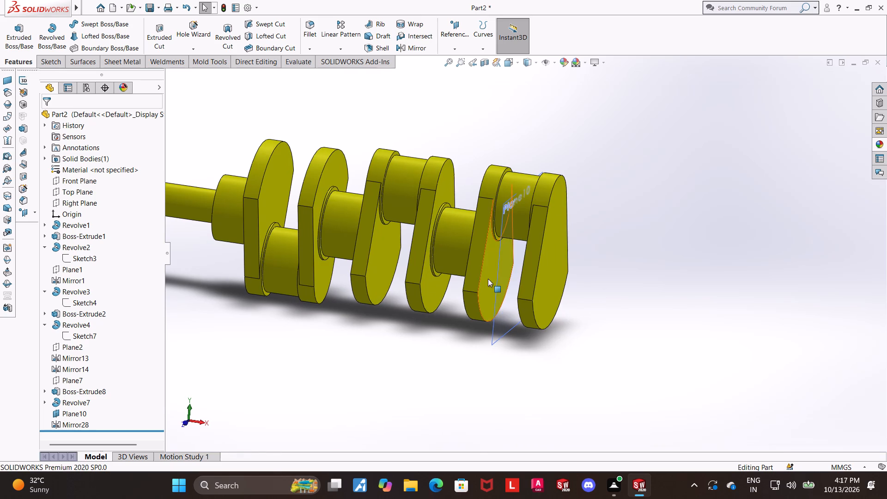
{"action": "right_click", "coordinate": [65, 414]}
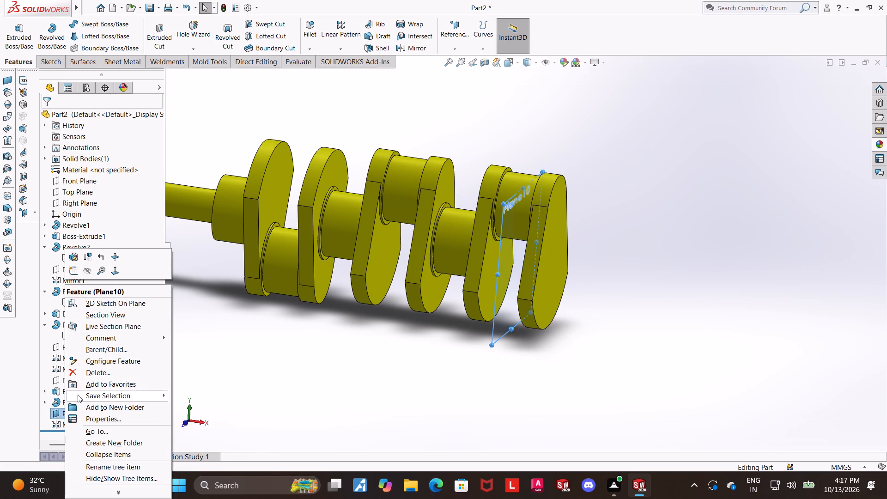
{"action": "left_click", "coordinate": [84, 273]}
{"action": "left_click", "coordinate": [655, 360]}
Start a new sketch on the Front Plane with the crankshaft shown in front view.
{"action": "middle_click_drag", "start_coordinate": [638, 332], "coordinate": [614, 323]}
{"action": "middle_click_drag", "start_coordinate": [602, 276], "coordinate": [646, 276]}
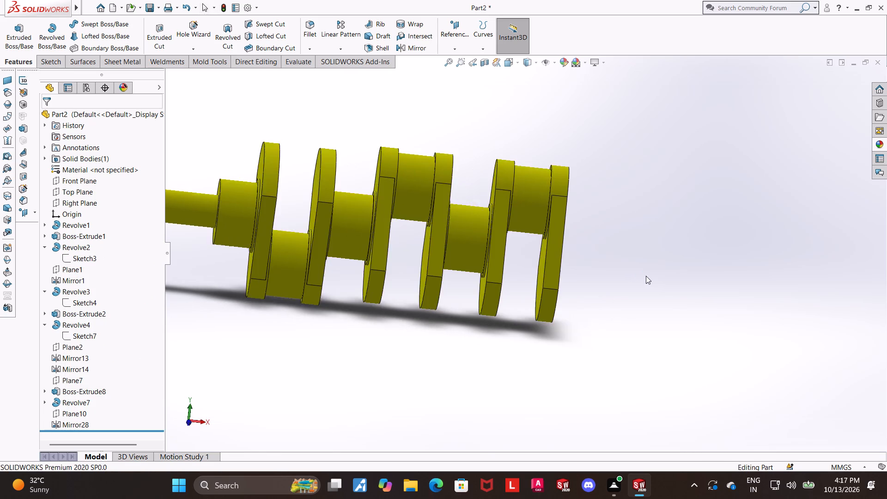
{"action": "middle_click_drag", "start_coordinate": [646, 276], "coordinate": [645, 276]}
{"action": "scroll", "coordinate": [643, 266], "scroll_direction": "up", "scroll_amount": 1}
{"action": "left_click", "coordinate": [508, 57]}
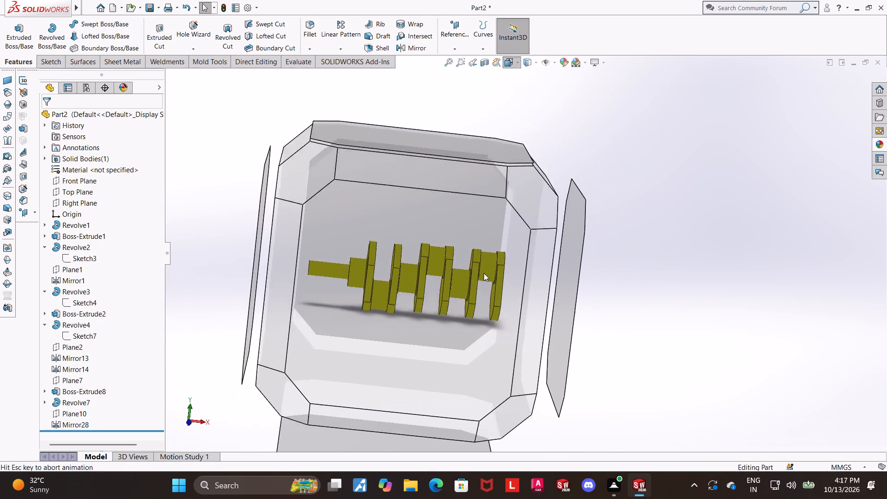
{"action": "left_click", "coordinate": [431, 318]}
{"action": "scroll", "coordinate": [719, 286], "scroll_direction": "up", "scroll_amount": 5}
{"action": "scroll", "coordinate": [685, 250], "scroll_direction": "down", "scroll_amount": 2}
{"action": "scroll", "coordinate": [585, 243], "scroll_direction": "down", "scroll_amount": 1}
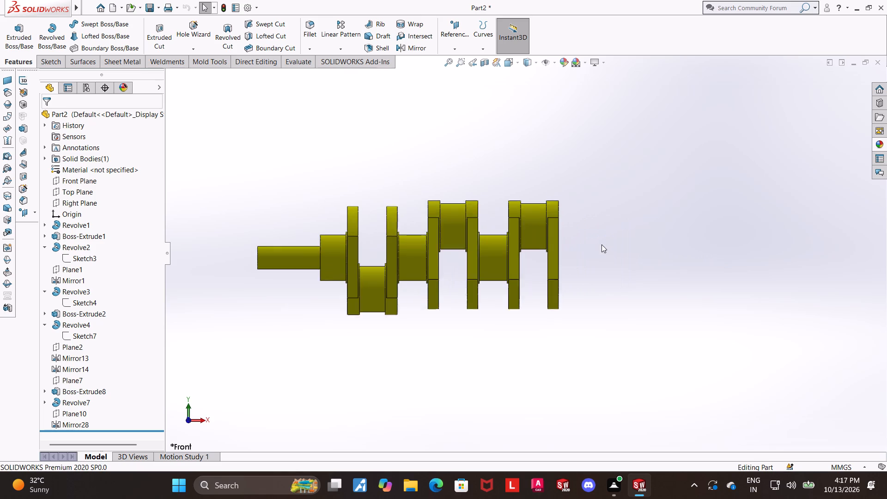
{"action": "scroll", "coordinate": [601, 244], "scroll_direction": "down", "scroll_amount": 2}
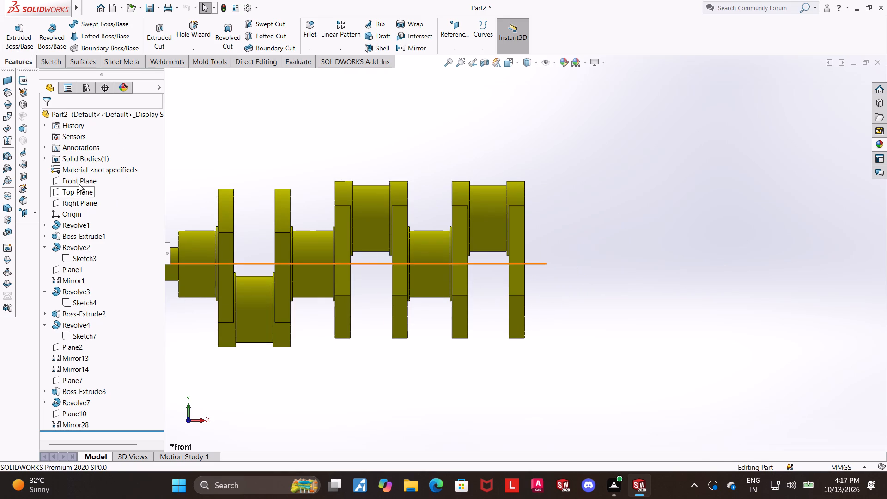
{"action": "left_click", "coordinate": [79, 184]}
{"action": "left_click", "coordinate": [85, 174]}
Draw a horizontal line about 6 mm long outward from the end web's outer face and undo the extra short segment after it.
{"action": "left_click", "coordinate": [89, 22]}
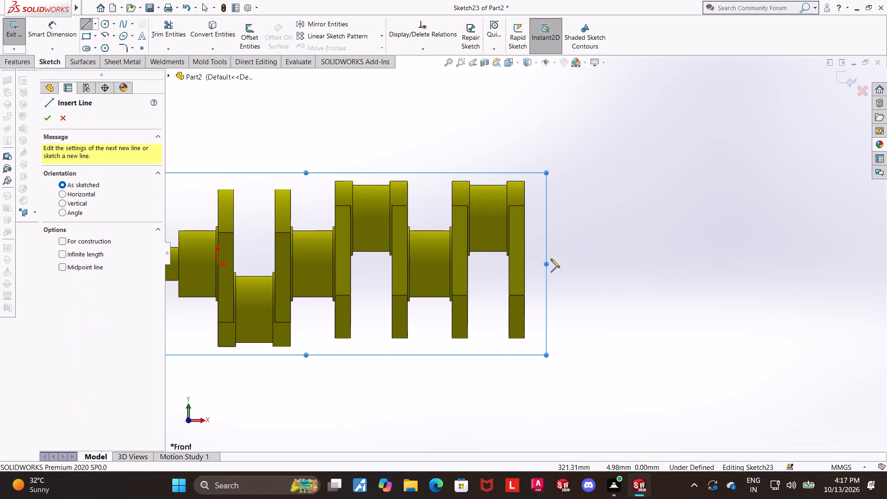
{"action": "left_click", "coordinate": [526, 229]}
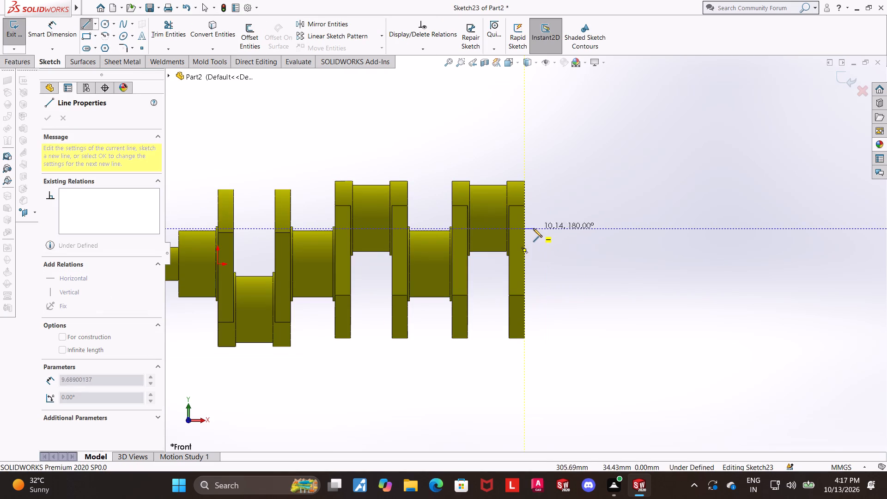
{"action": "left_click", "coordinate": [531, 228]}
{"action": "left_click", "coordinate": [530, 234]}
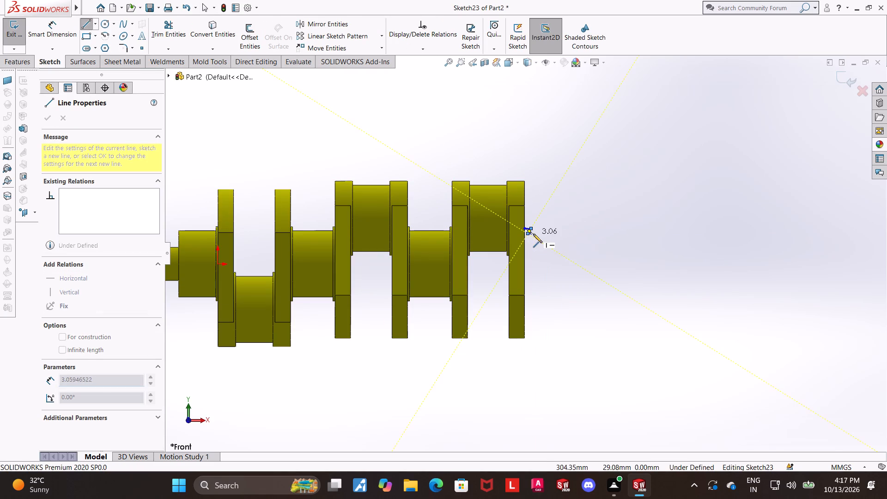
{"action": "scroll", "coordinate": [547, 236], "scroll_direction": "down", "scroll_amount": 5}
{"action": "key", "text": "Escape"}
{"action": "key", "text": "ctrl+z"}
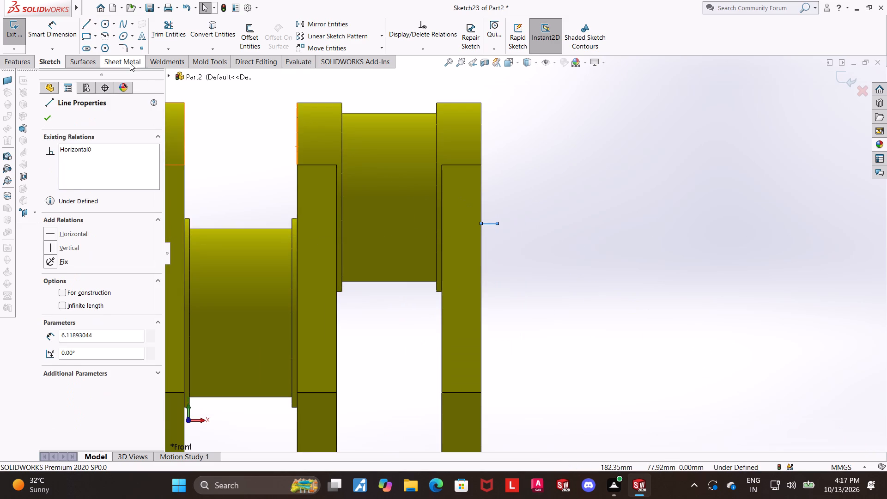
{"action": "key", "text": "Escape"}
Complete the closed journal profile against the end web, with raised shoulders at both ends and a recessed line about 37 mm long between them.
{"action": "left_click", "coordinate": [91, 23]}
{"action": "left_click", "coordinate": [496, 223]}
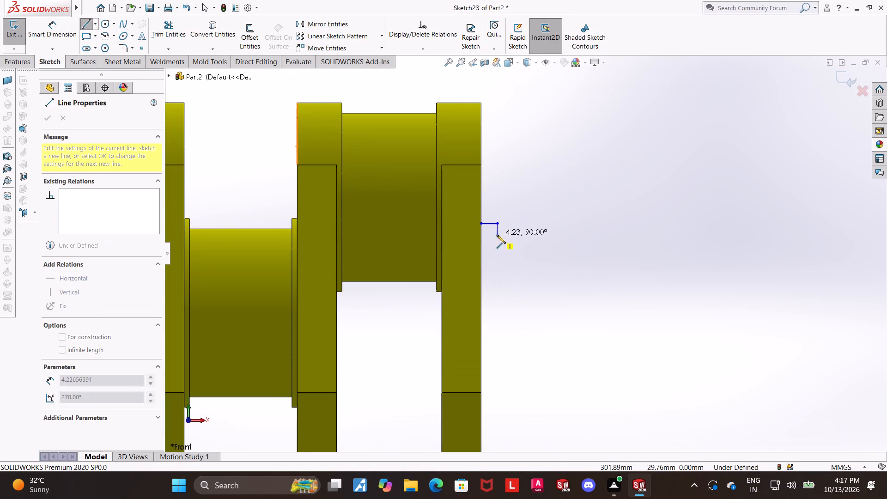
{"action": "left_click", "coordinate": [497, 235]}
{"action": "left_click", "coordinate": [595, 235]}
{"action": "left_click", "coordinate": [595, 225]}
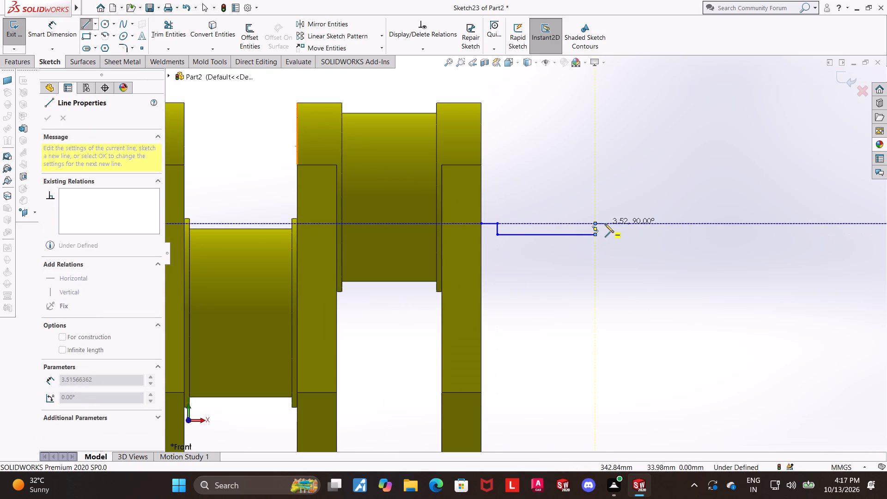
{"action": "left_click", "coordinate": [605, 224]}
{"action": "left_click", "coordinate": [608, 284]}
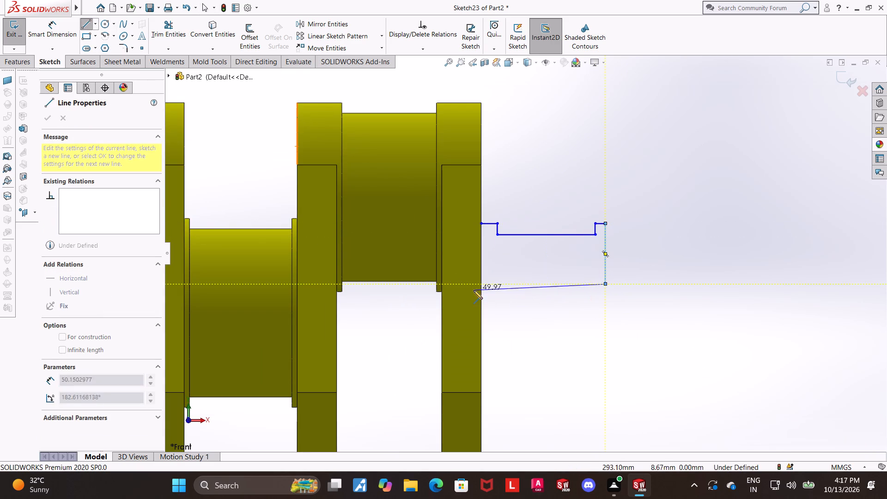
{"action": "left_click", "coordinate": [480, 285]}
{"action": "left_click", "coordinate": [480, 224]}
{"action": "key", "text": "Escape"}
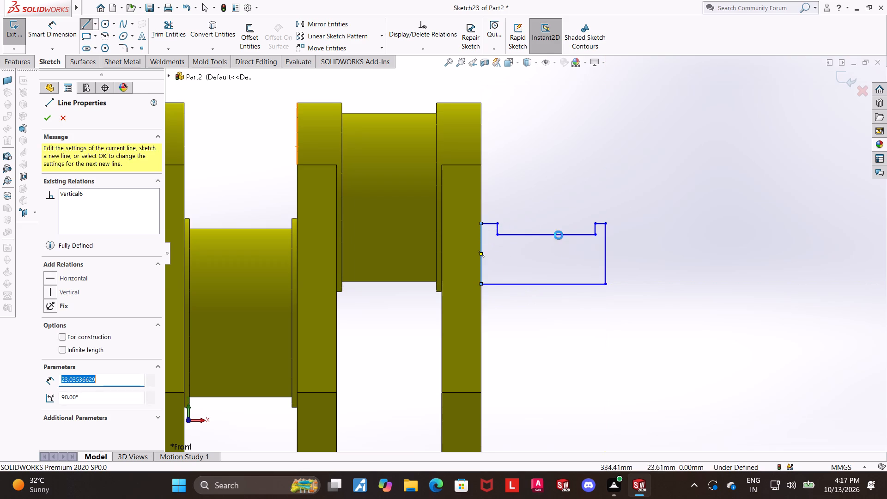
{"action": "key", "text": "Escape"}
{"action": "key", "text": "Escape"}
Dimension the top edge of the shoulder next to the end web as 2 mm.
{"action": "left_click", "coordinate": [60, 31]}
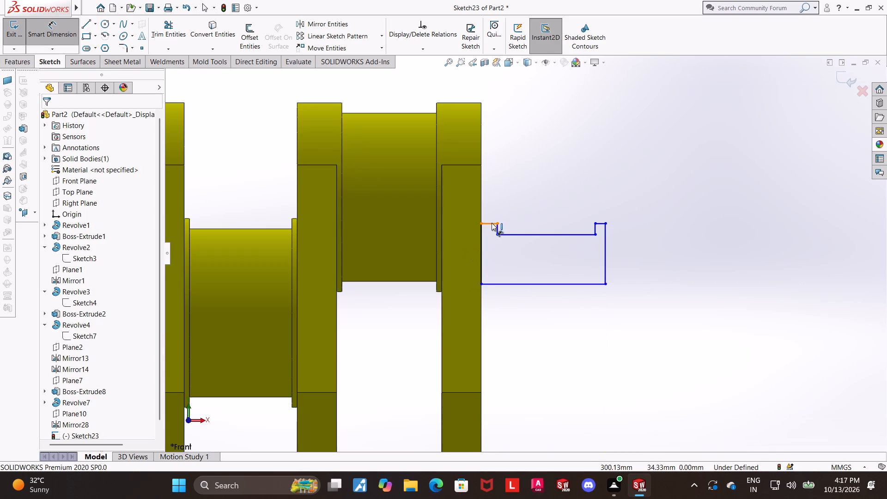
{"action": "left_click", "coordinate": [492, 223]}
{"action": "left_click", "coordinate": [494, 203]}
{"action": "key", "text": "1"}
{"action": "key", "text": "BackSpace"}
{"action": "key", "text": "2"}
{"action": "key", "text": "Return"}
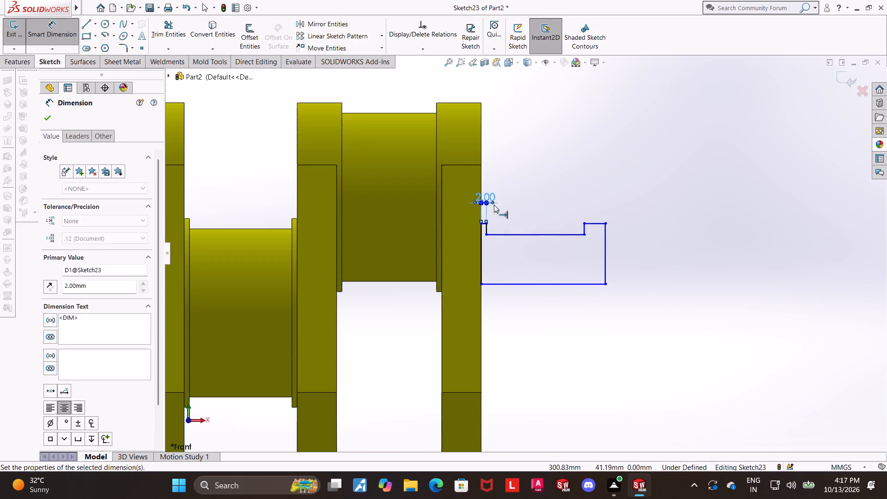
{"action": "key", "text": "Escape"}
{"action": "key", "text": "Escape"}
{"action": "scroll", "coordinate": [513, 203], "scroll_direction": "down", "scroll_amount": 2}
{"action": "key", "text": "Escape"}
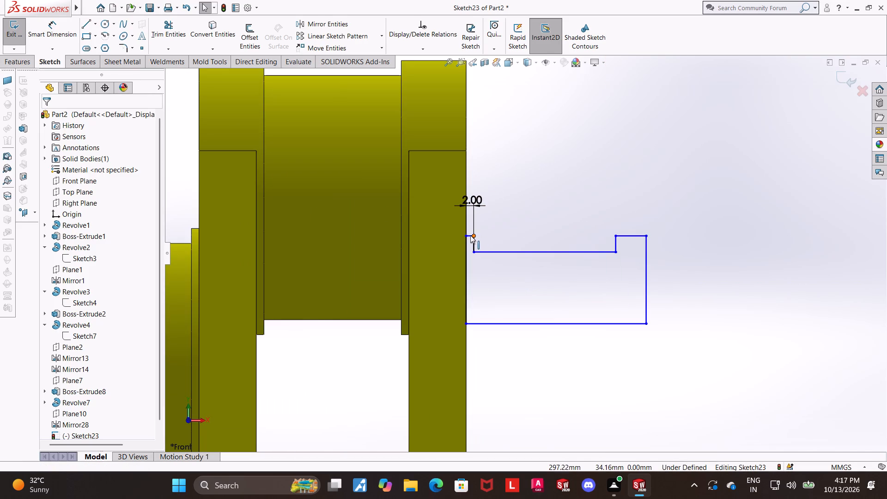
Make the top edges of the two shoulders equal in length and collinear.
{"action": "left_click", "coordinate": [470, 235]}
{"action": "left_click", "coordinate": [629, 234], "text": "ctrl"}
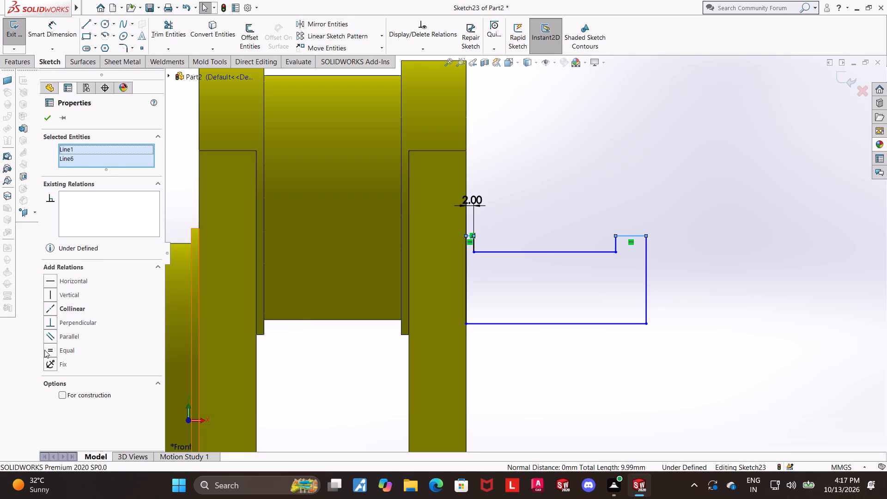
{"action": "left_click", "coordinate": [45, 350]}
{"action": "left_click", "coordinate": [792, 246]}
{"action": "left_click", "coordinate": [620, 234]}
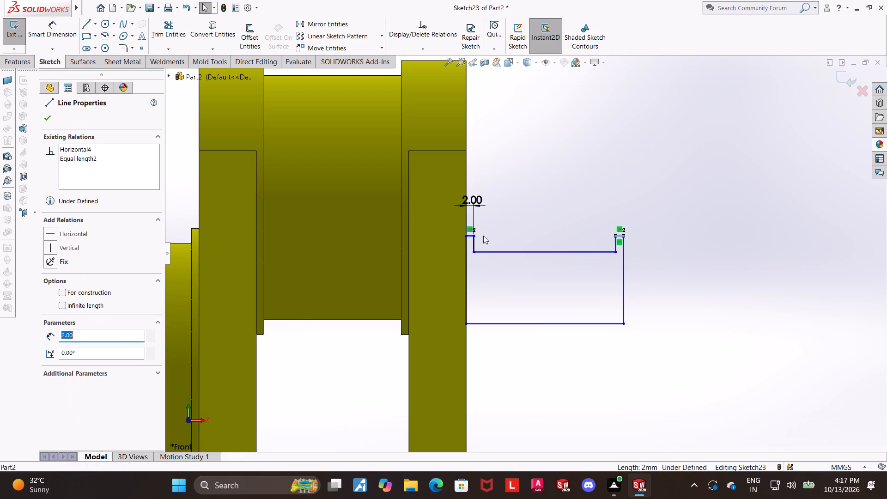
{"action": "left_click", "coordinate": [470, 237], "text": "ctrl"}
{"action": "left_click", "coordinate": [50, 308]}
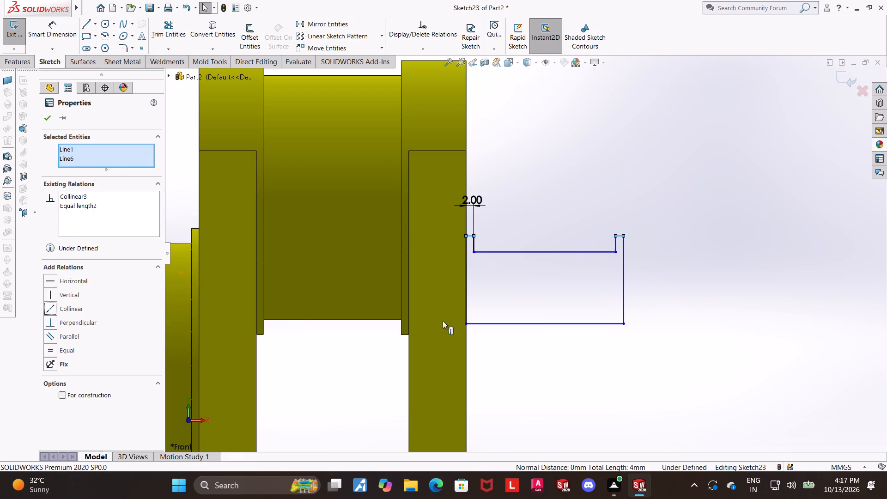
{"action": "left_click", "coordinate": [780, 311]}
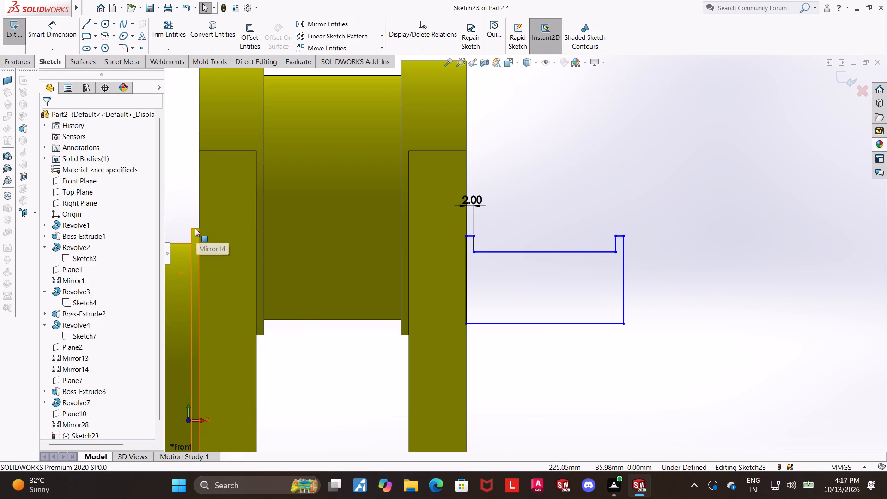
Make the shoulder's top edge collinear with the upper edge of the Mirror14 main journal's collar.
{"action": "left_click", "coordinate": [195, 228]}
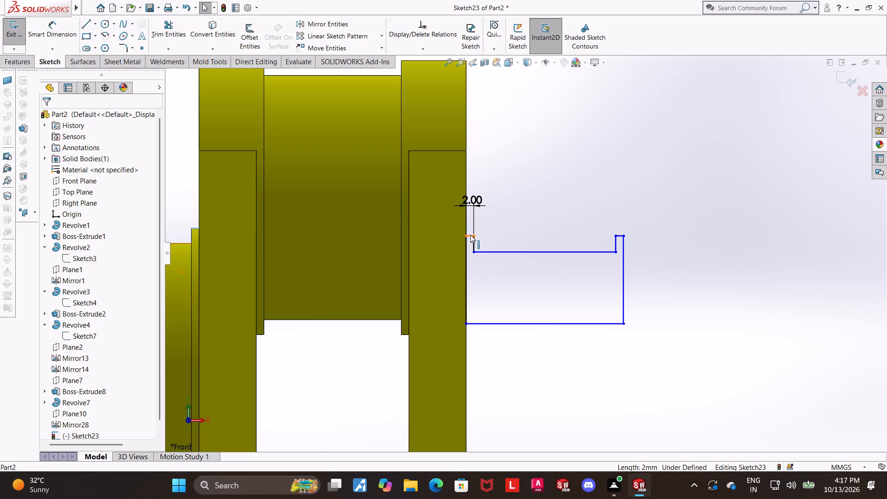
{"action": "left_click", "coordinate": [470, 235], "text": "ctrl"}
{"action": "left_click", "coordinate": [51, 279]}
{"action": "scroll", "coordinate": [660, 305], "scroll_direction": "up", "scroll_amount": 2}
{"action": "left_click", "coordinate": [660, 305]}
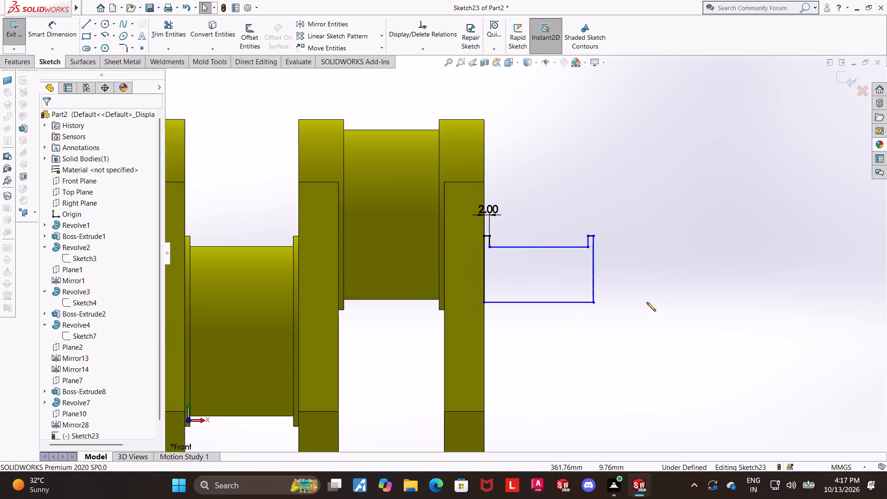
{"action": "key", "text": "Escape"}
Make the profile's recessed line collinear with the upper silhouette edge of the existing main journal.
{"action": "double_click", "coordinate": [524, 250]}
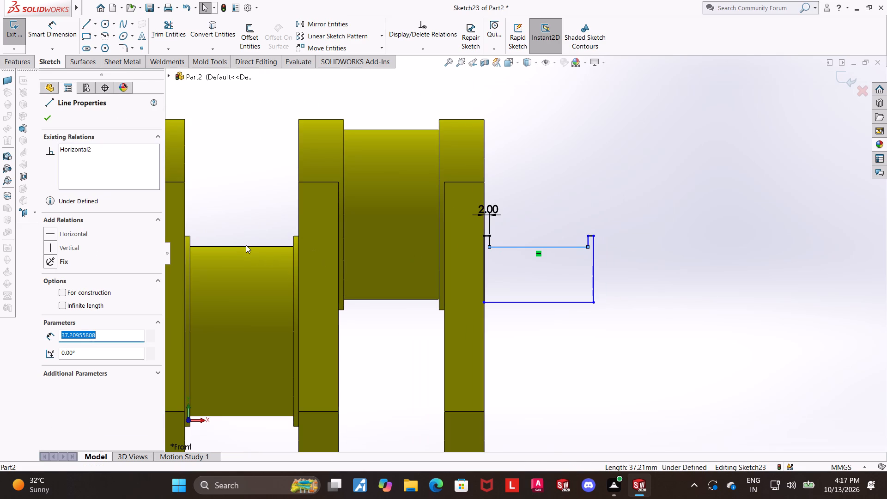
{"action": "left_click", "coordinate": [246, 245], "text": "ctrl"}
{"action": "left_click", "coordinate": [50, 284]}
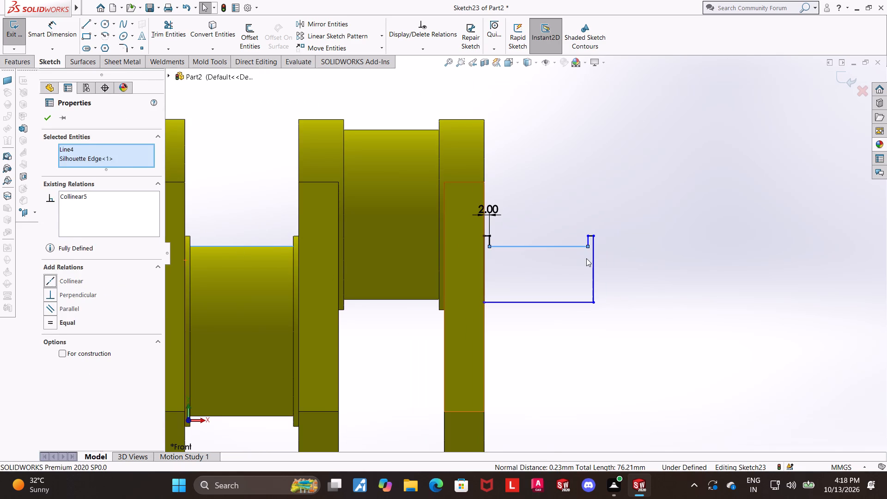
{"action": "left_click", "coordinate": [636, 258]}
{"action": "scroll", "coordinate": [622, 249], "scroll_direction": "down", "scroll_amount": 2}
{"action": "key", "text": "Escape"}
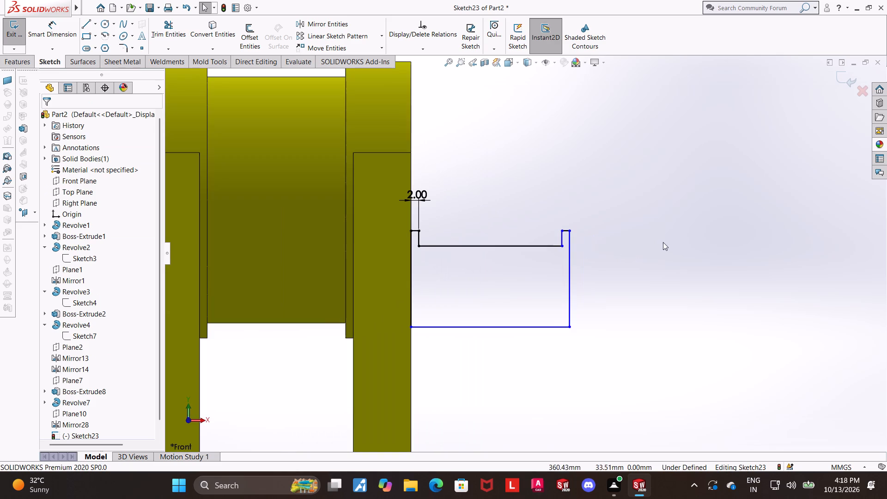
Dimension the profile's overall width between its two vertical sides as 73-30, giving 43 mm.
{"action": "left_click", "coordinate": [30, 33]}
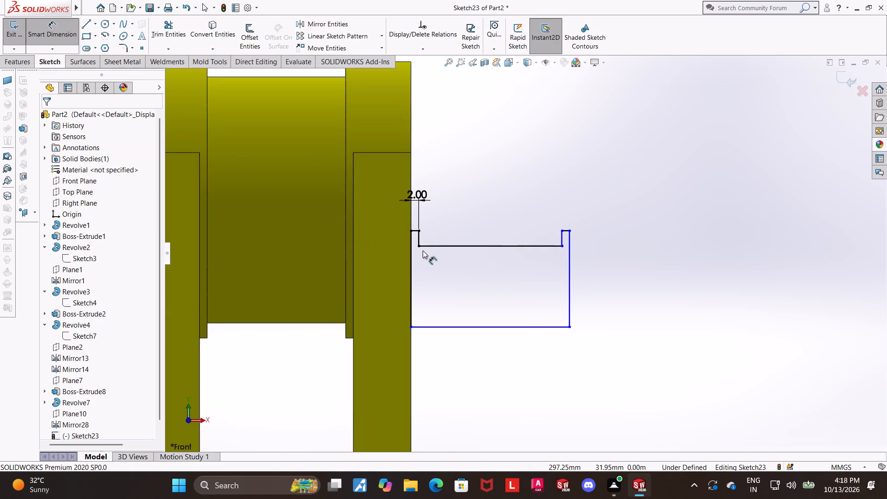
{"action": "scroll", "coordinate": [427, 257], "scroll_direction": "up", "scroll_amount": 2}
{"action": "scroll", "coordinate": [504, 230], "scroll_direction": "down", "scroll_amount": 2}
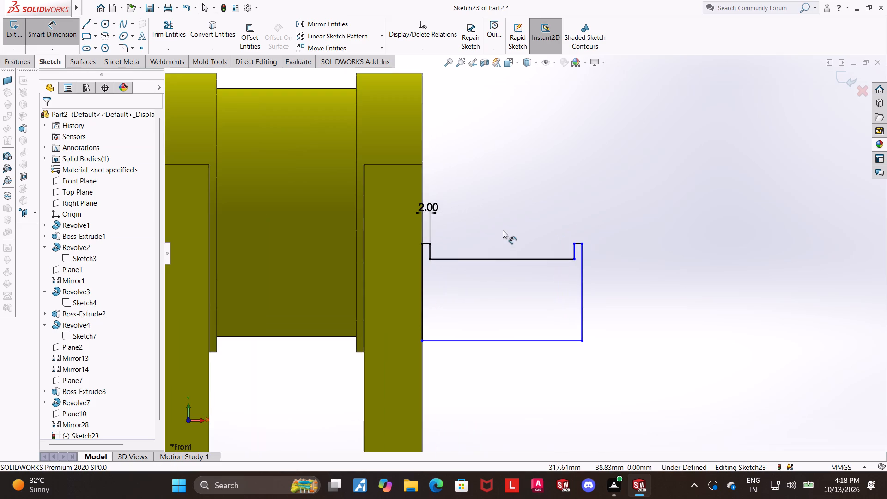
{"action": "left_click", "coordinate": [421, 270]}
{"action": "left_click", "coordinate": [583, 285]}
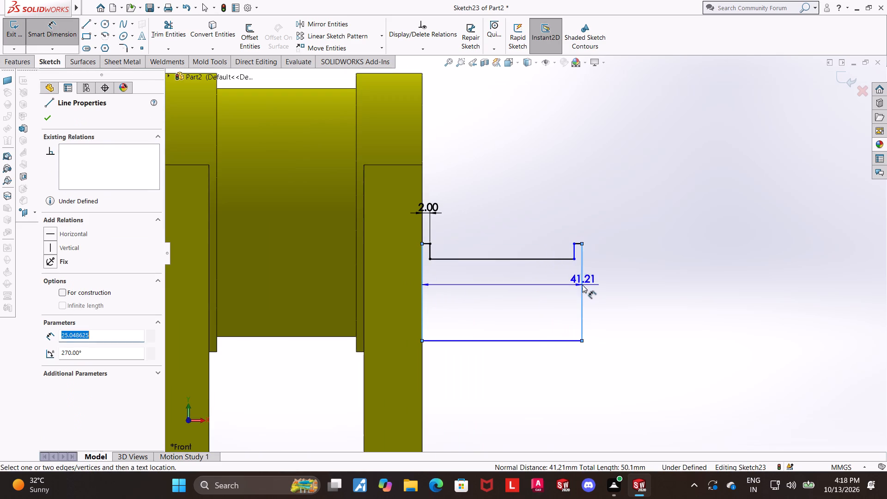
{"action": "left_click", "coordinate": [567, 196]}
{"action": "type", "text": "73-30"}
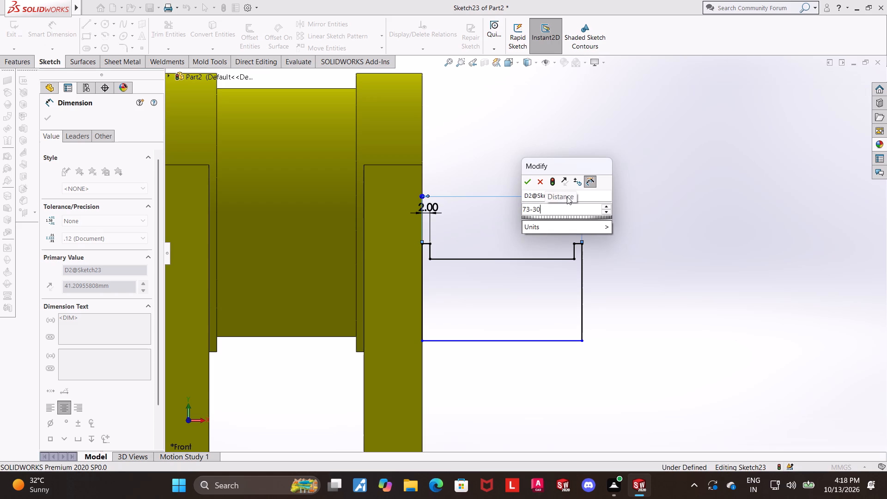
{"action": "key", "text": "Return"}
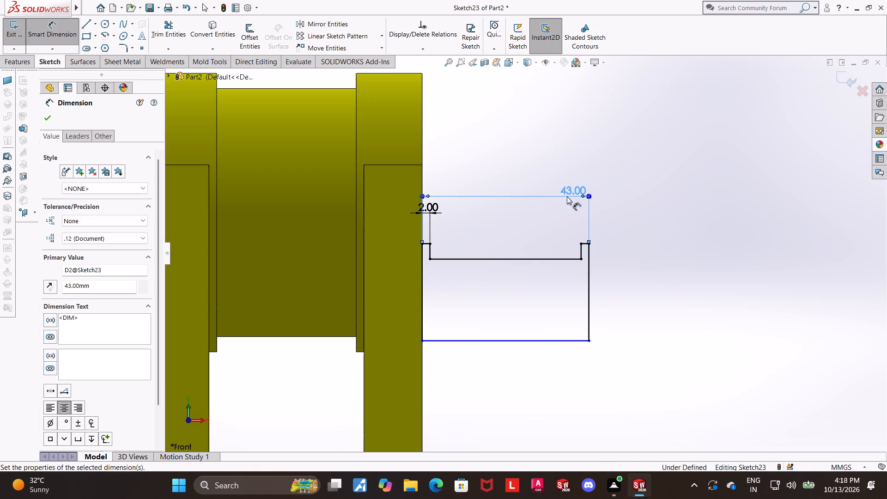
{"action": "scroll", "coordinate": [550, 185], "scroll_direction": "up", "scroll_amount": 2}
{"action": "scroll", "coordinate": [634, 236], "scroll_direction": "up", "scroll_amount": 1}
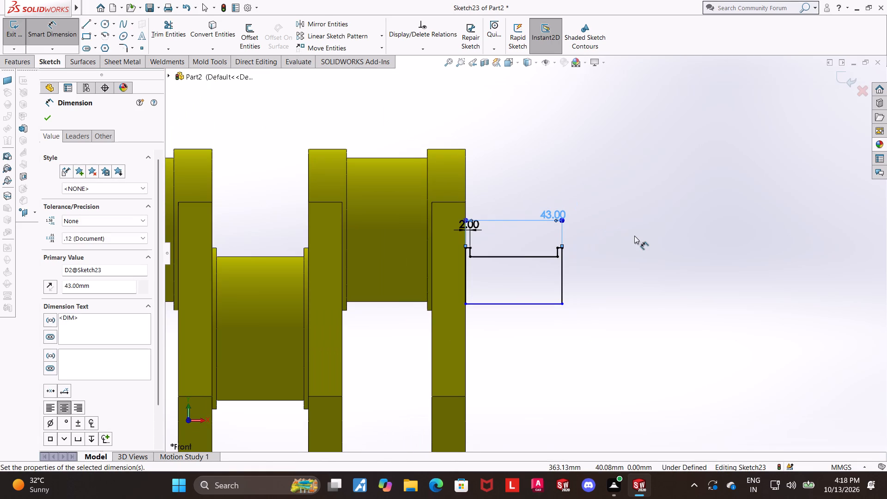
{"action": "left_click", "coordinate": [613, 289]}
{"action": "scroll", "coordinate": [535, 306], "scroll_direction": "down", "scroll_amount": 1}
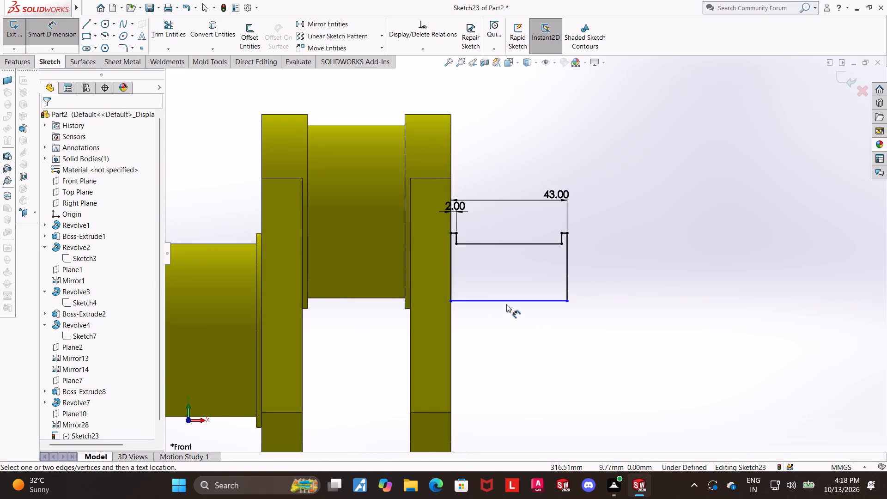
{"action": "scroll", "coordinate": [506, 304], "scroll_direction": "up", "scroll_amount": 1}
{"action": "key", "text": "Escape"}
Align the profile's lower corner at the end web horizontally with the origin.
{"action": "scroll", "coordinate": [500, 293], "scroll_direction": "up", "scroll_amount": 3}
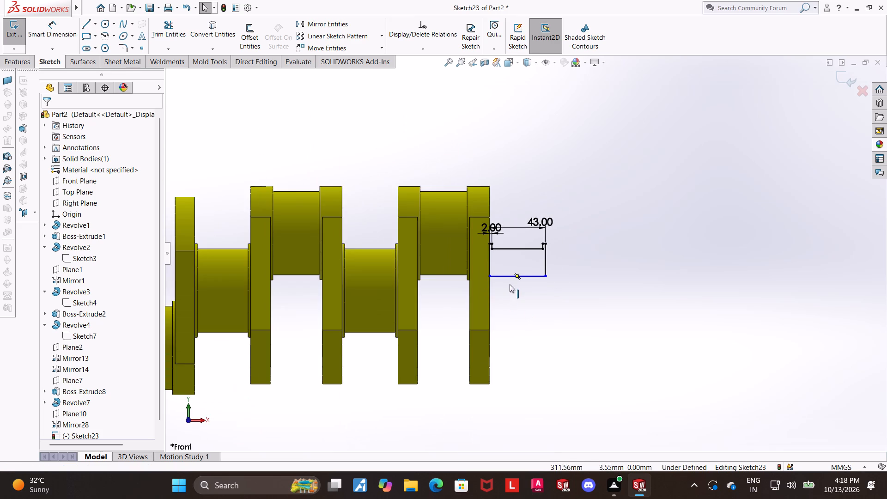
{"action": "scroll", "coordinate": [510, 284], "scroll_direction": "up", "scroll_amount": 2}
{"action": "left_click", "coordinate": [500, 269]}
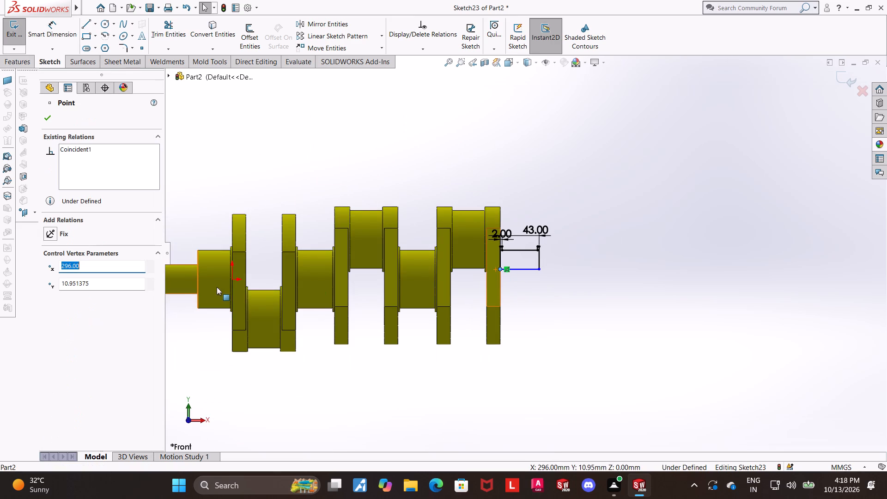
{"action": "left_click", "coordinate": [231, 279], "text": "ctrl"}
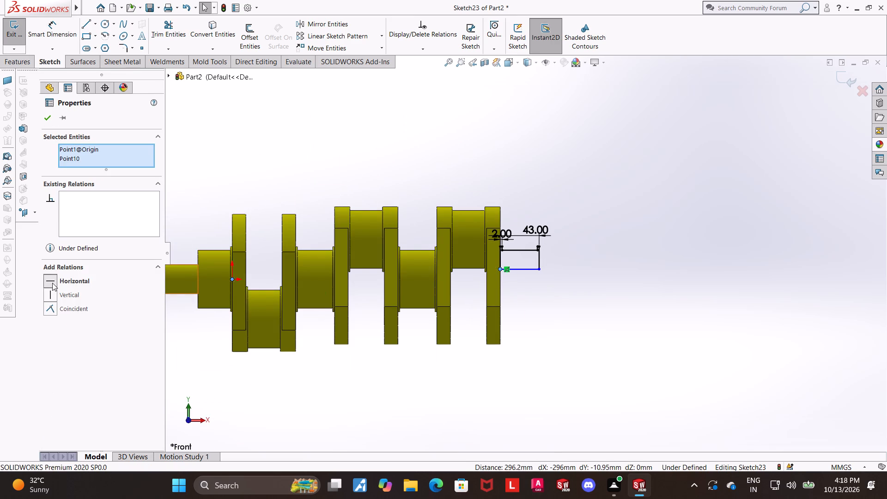
{"action": "left_click", "coordinate": [52, 283]}
{"action": "scroll", "coordinate": [669, 288], "scroll_direction": "up", "scroll_amount": 3}
{"action": "scroll", "coordinate": [553, 265], "scroll_direction": "down", "scroll_amount": 4}
{"action": "scroll", "coordinate": [453, 244], "scroll_direction": "down", "scroll_amount": 4}
{"action": "key", "text": "Escape"}
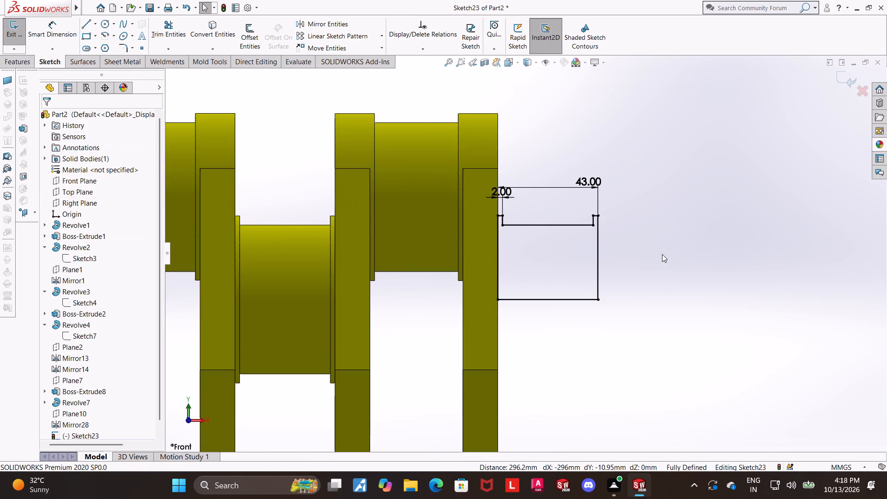
Check the vertical distances from the profile's bottom line to its shoulder edge and to its recessed line, without keeping a dimension.
{"action": "scroll", "coordinate": [562, 192], "scroll_direction": "down", "scroll_amount": 2}
{"action": "scroll", "coordinate": [576, 207], "scroll_direction": "up", "scroll_amount": 1}
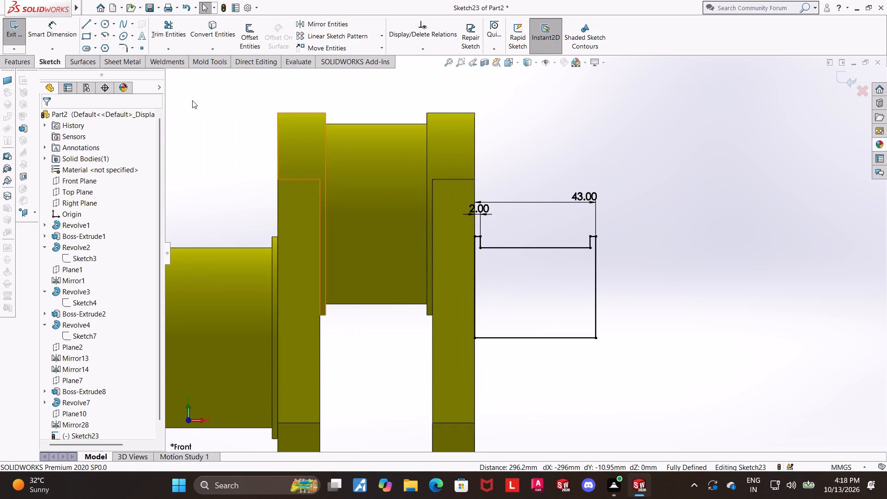
{"action": "left_click", "coordinate": [61, 31]}
{"action": "scroll", "coordinate": [552, 252], "scroll_direction": "down", "scroll_amount": 2}
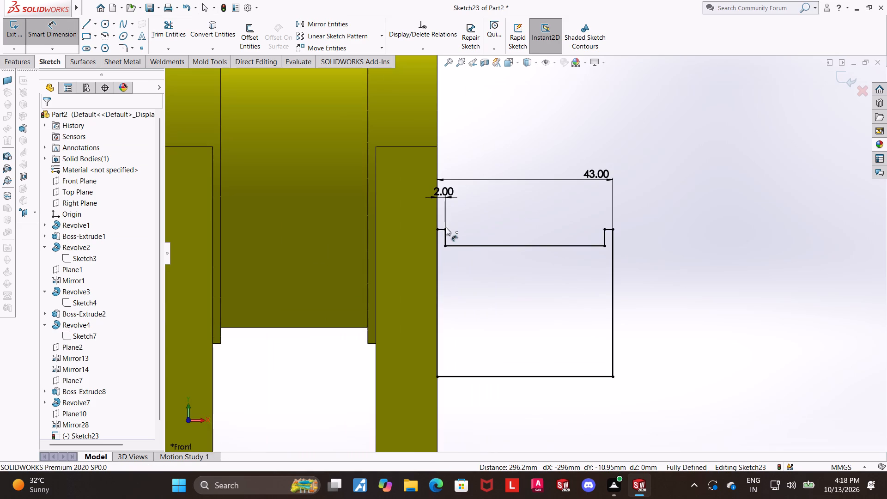
{"action": "left_click", "coordinate": [442, 230]}
{"action": "left_click", "coordinate": [467, 375]}
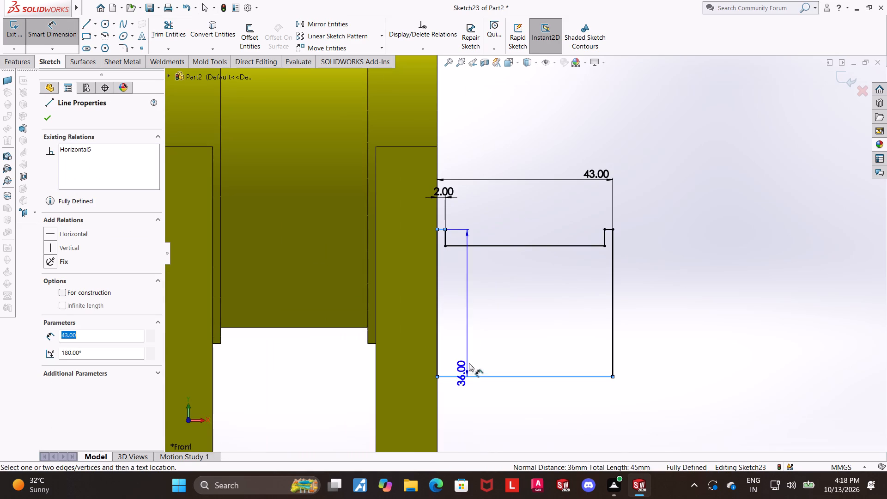
{"action": "scroll", "coordinate": [483, 310], "scroll_direction": "up", "scroll_amount": 2}
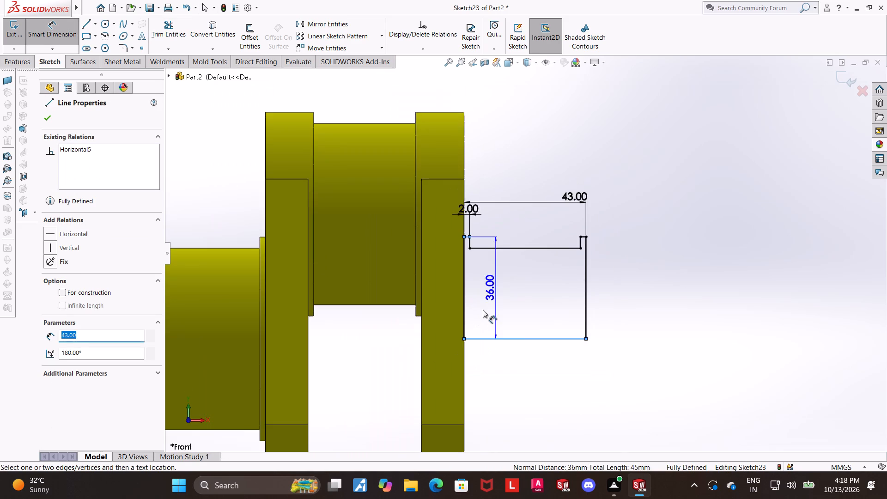
{"action": "key", "text": "Escape"}
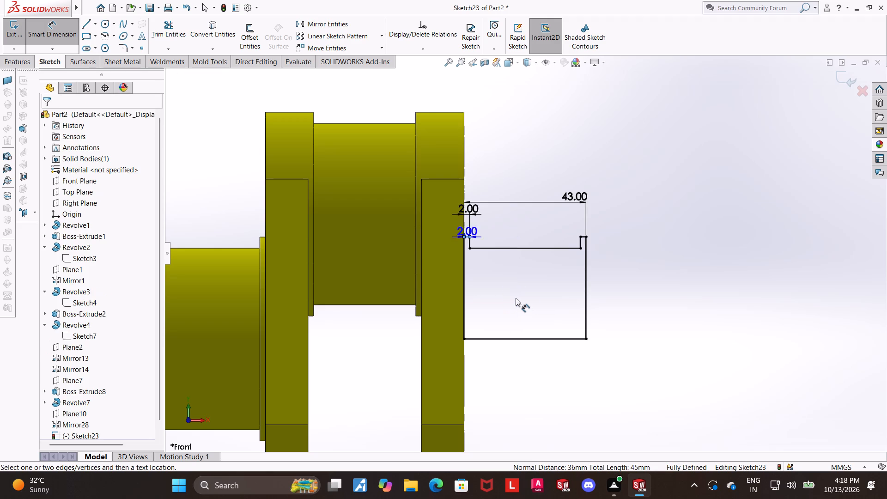
{"action": "key", "text": "Escape"}
{"action": "left_click", "coordinate": [538, 247]}
{"action": "left_click", "coordinate": [538, 338]}
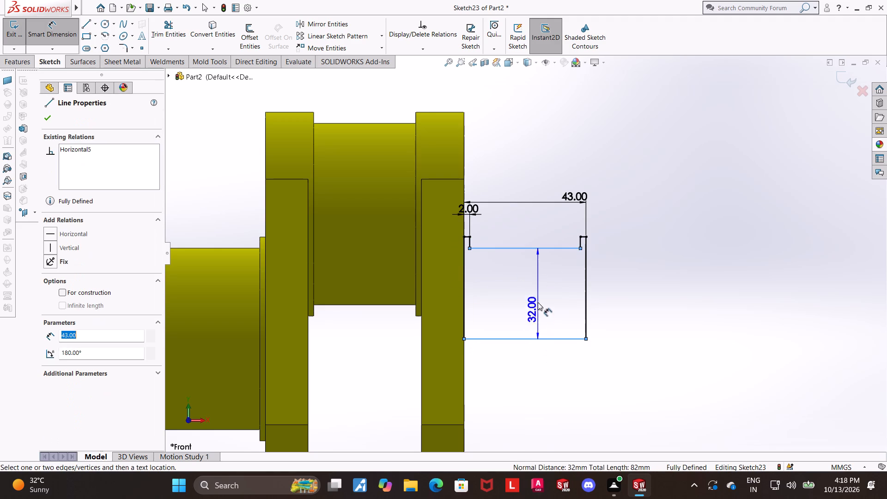
{"action": "key", "text": "Escape"}
{"action": "key", "text": "Escape"}
Revolve the main journal profile 360° about its bottom horizontal line, merged with the crankshaft.
{"action": "left_click", "coordinate": [846, 72]}
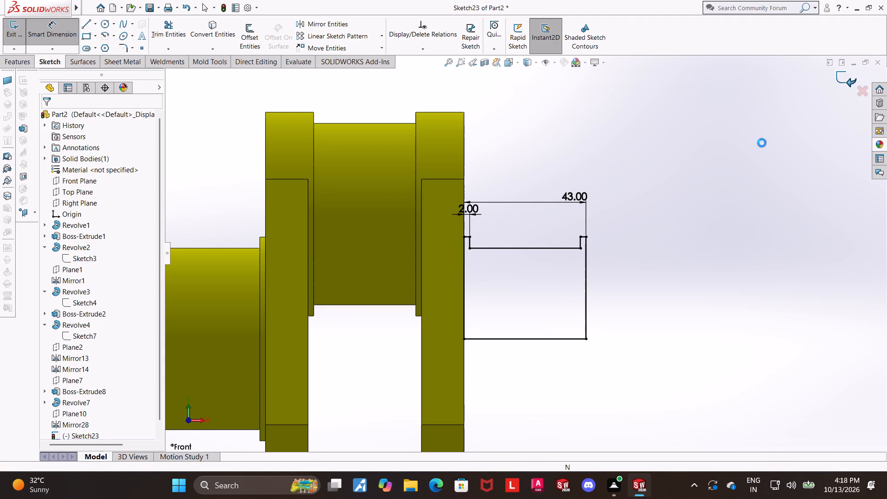
{"action": "scroll", "coordinate": [734, 161], "scroll_direction": "up", "scroll_amount": 2}
{"action": "middle_click_drag", "start_coordinate": [723, 189], "coordinate": [704, 205]}
{"action": "left_click", "coordinate": [46, 41]}
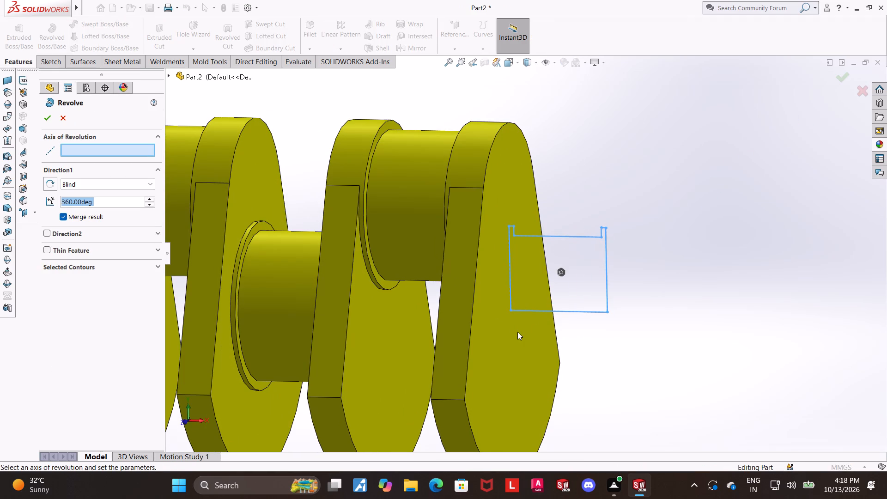
{"action": "left_click", "coordinate": [539, 312]}
{"action": "left_click", "coordinate": [46, 119]}
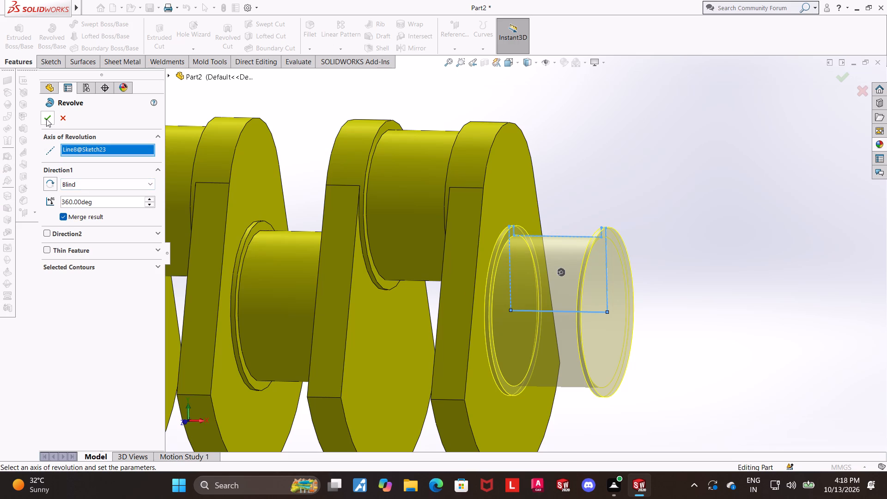
{"action": "scroll", "coordinate": [653, 262], "scroll_direction": "up", "scroll_amount": 3}
{"action": "left_click", "coordinate": [677, 274]}
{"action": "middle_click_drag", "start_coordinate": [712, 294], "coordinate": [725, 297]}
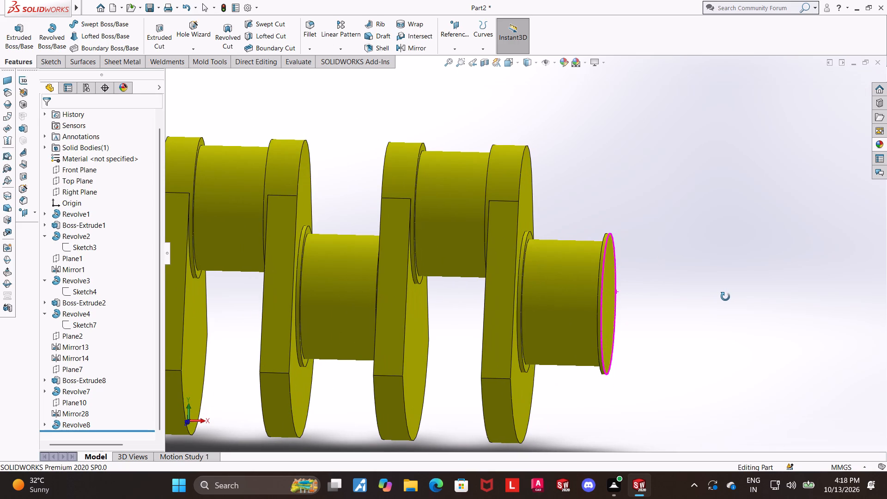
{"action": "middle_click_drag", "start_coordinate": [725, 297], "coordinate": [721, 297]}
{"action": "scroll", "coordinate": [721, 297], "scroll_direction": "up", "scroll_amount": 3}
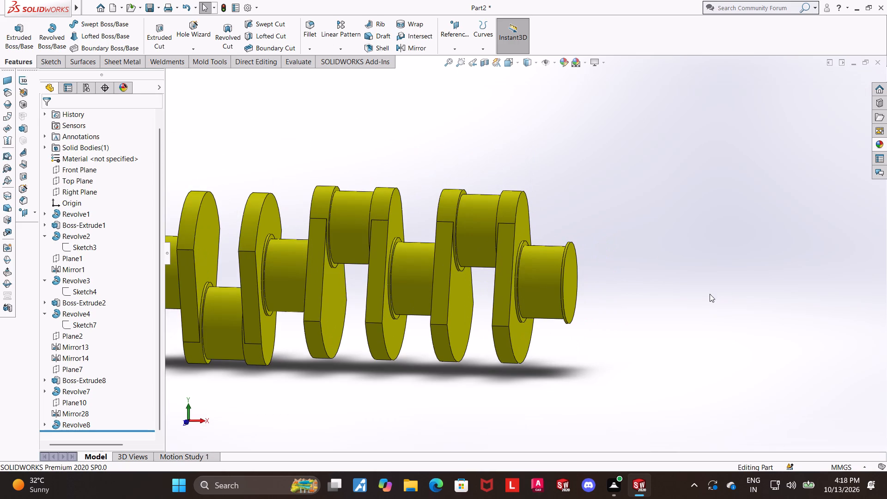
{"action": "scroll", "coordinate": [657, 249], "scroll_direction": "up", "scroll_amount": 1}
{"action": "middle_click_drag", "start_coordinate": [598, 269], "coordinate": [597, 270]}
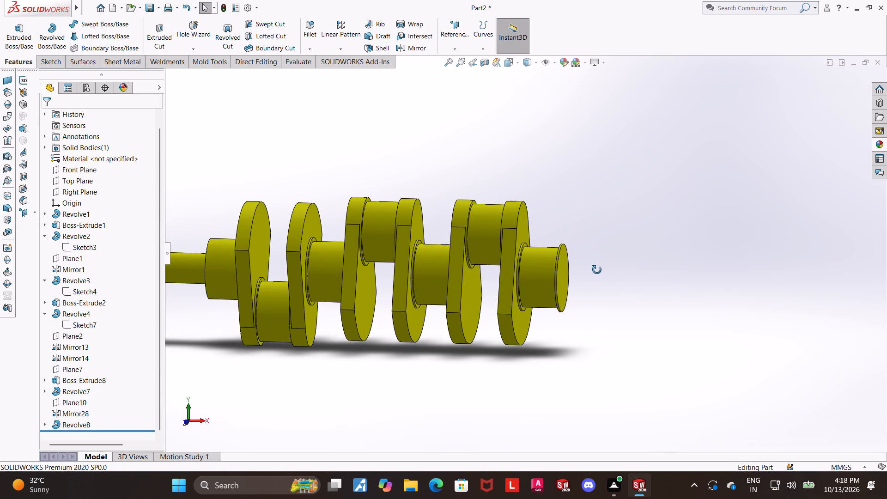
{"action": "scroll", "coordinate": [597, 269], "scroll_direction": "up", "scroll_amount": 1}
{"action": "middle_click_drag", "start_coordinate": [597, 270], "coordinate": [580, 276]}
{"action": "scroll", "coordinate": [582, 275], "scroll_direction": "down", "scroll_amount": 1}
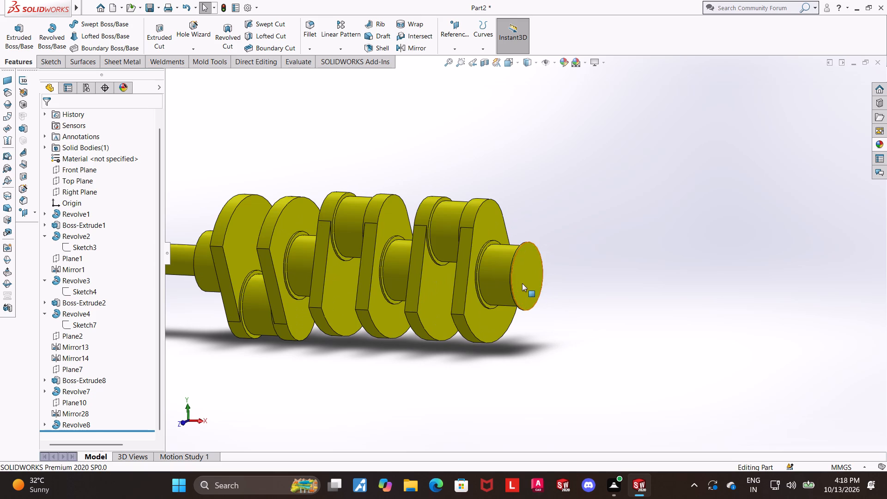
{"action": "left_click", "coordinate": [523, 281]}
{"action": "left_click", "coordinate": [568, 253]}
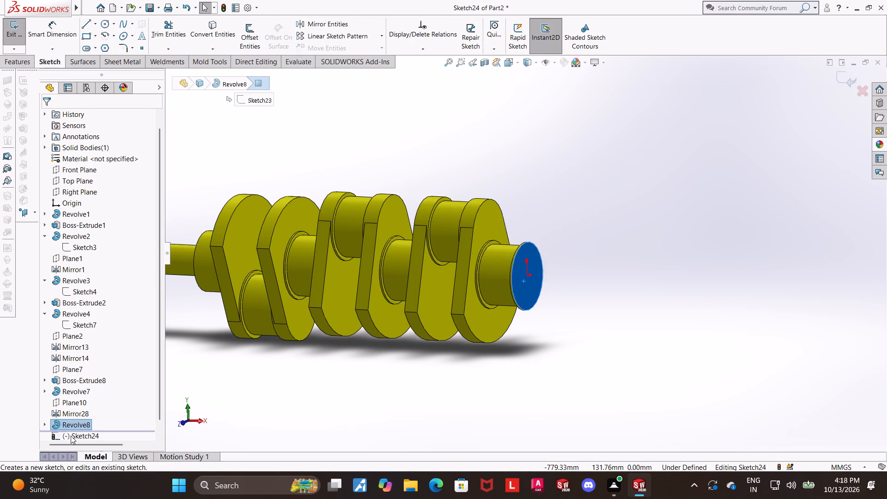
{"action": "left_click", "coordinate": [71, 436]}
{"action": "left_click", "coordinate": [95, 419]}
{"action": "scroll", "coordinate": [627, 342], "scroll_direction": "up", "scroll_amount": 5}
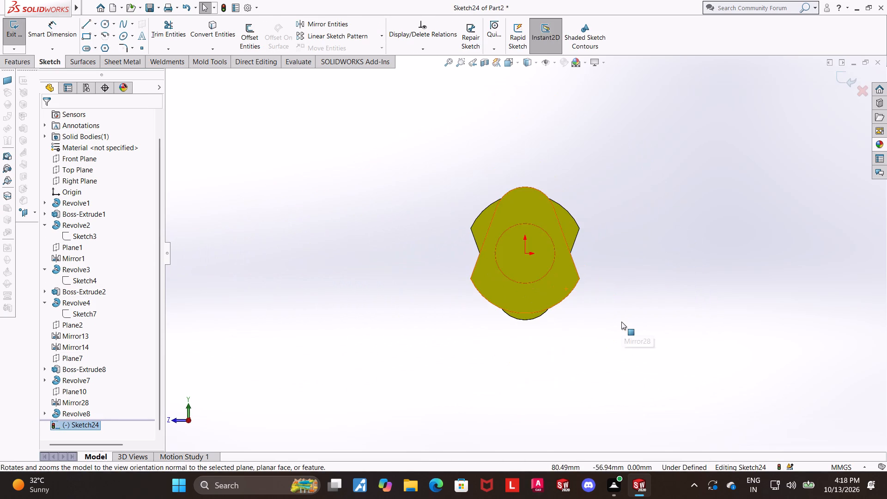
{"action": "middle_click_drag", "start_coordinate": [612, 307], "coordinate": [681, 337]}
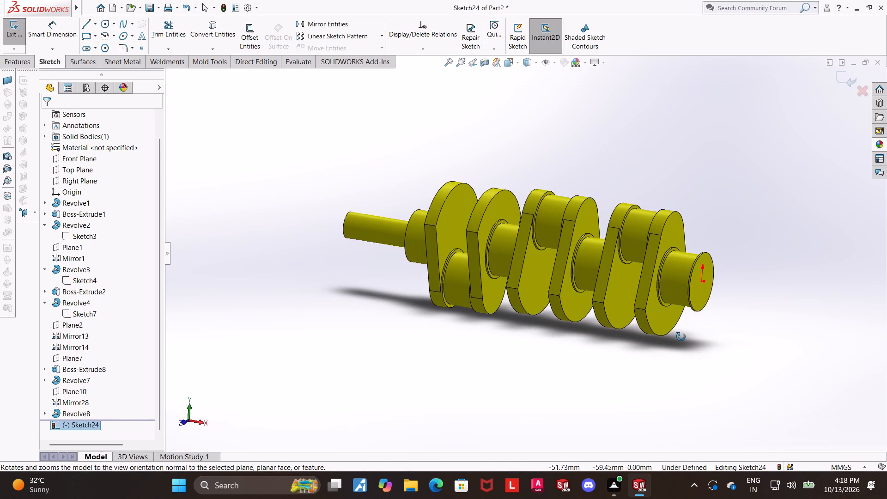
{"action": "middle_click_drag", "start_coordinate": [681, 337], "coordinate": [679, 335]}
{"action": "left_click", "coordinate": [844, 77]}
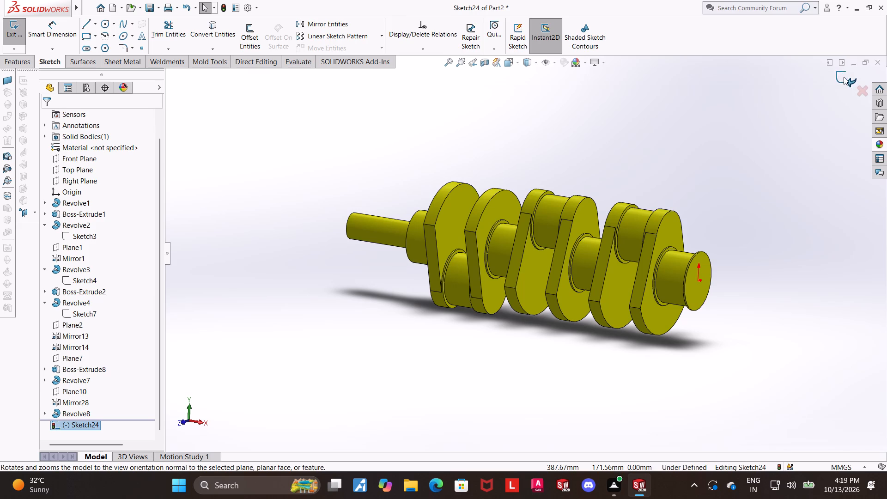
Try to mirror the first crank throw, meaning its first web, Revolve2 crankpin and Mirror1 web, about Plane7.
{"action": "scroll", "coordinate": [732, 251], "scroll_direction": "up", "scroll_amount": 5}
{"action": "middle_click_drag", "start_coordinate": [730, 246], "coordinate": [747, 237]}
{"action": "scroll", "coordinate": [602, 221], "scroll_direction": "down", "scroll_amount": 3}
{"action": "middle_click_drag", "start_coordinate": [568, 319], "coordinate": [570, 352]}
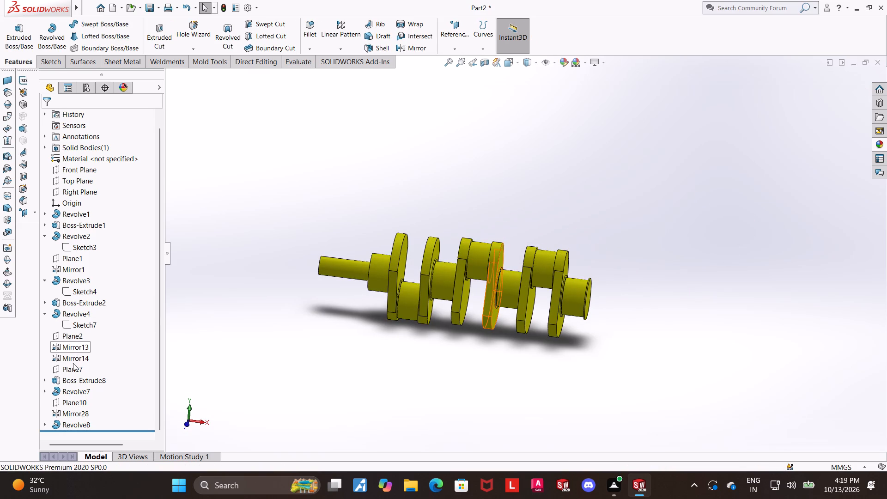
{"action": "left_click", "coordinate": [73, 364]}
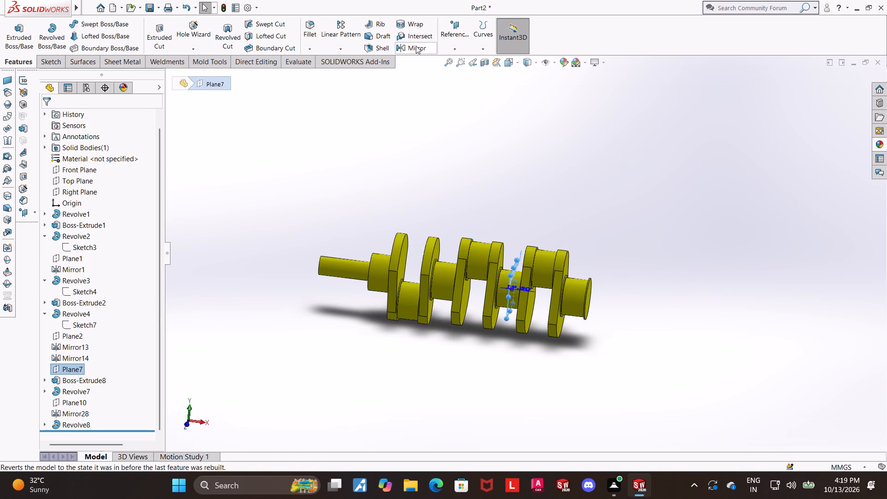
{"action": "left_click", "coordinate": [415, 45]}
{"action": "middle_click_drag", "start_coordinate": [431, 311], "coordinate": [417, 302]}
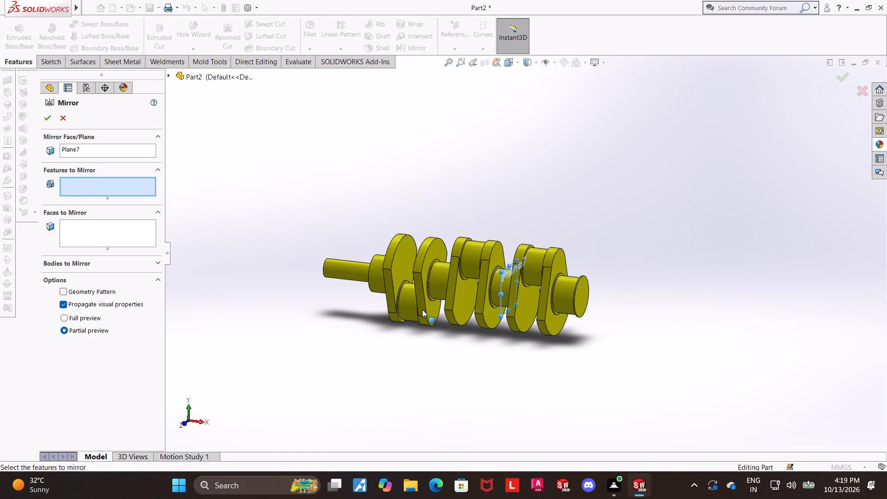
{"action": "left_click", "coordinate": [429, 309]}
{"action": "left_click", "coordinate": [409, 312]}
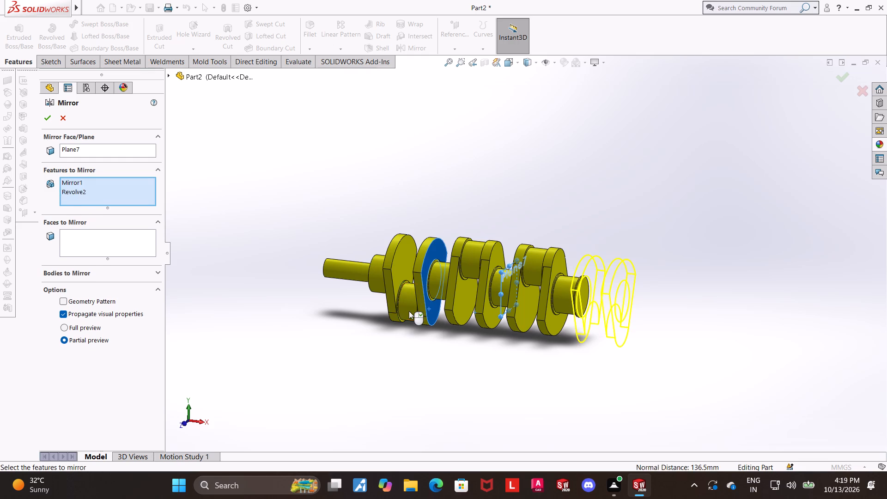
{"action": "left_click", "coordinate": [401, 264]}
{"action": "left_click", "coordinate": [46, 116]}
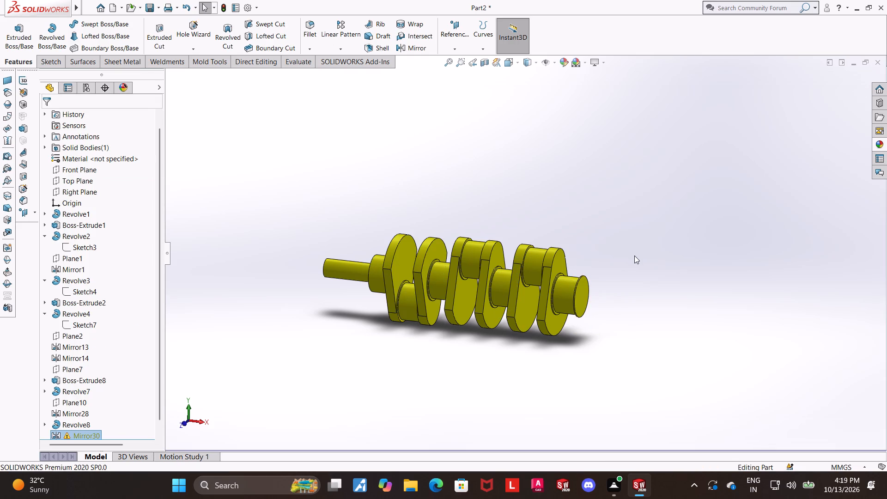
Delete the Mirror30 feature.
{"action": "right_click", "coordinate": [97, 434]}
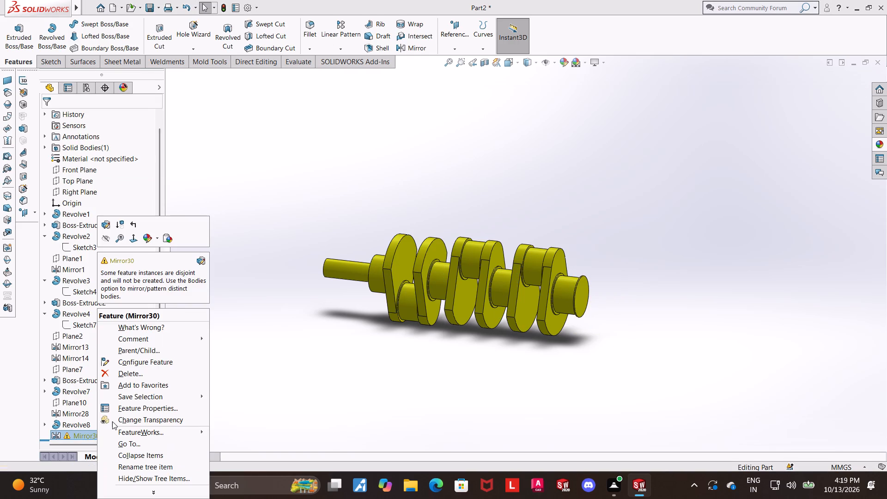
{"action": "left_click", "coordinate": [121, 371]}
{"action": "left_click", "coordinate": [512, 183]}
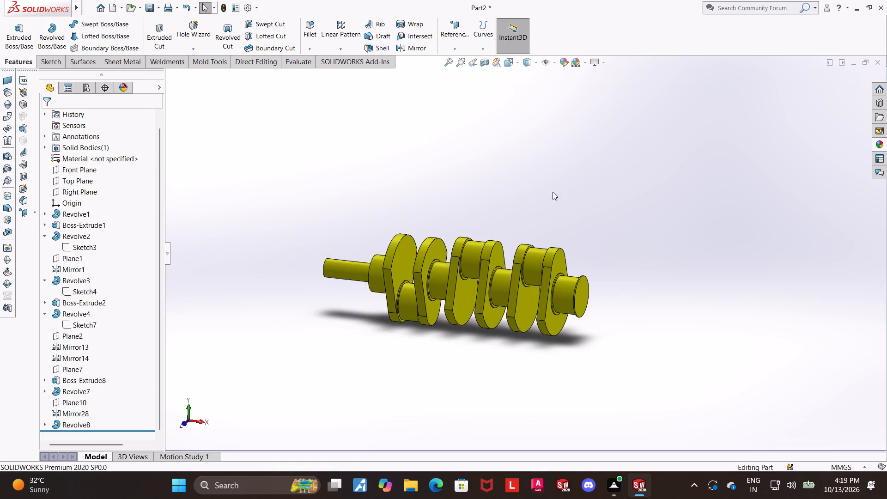
On the new main journal's outer end face, sketch the web outline by converting the visible face of the Mirror1 web.
{"action": "scroll", "coordinate": [553, 192], "scroll_direction": "down", "scroll_amount": 1}
{"action": "scroll", "coordinate": [607, 399], "scroll_direction": "down", "scroll_amount": 1}
{"action": "middle_click_drag", "start_coordinate": [607, 307], "coordinate": [602, 310]}
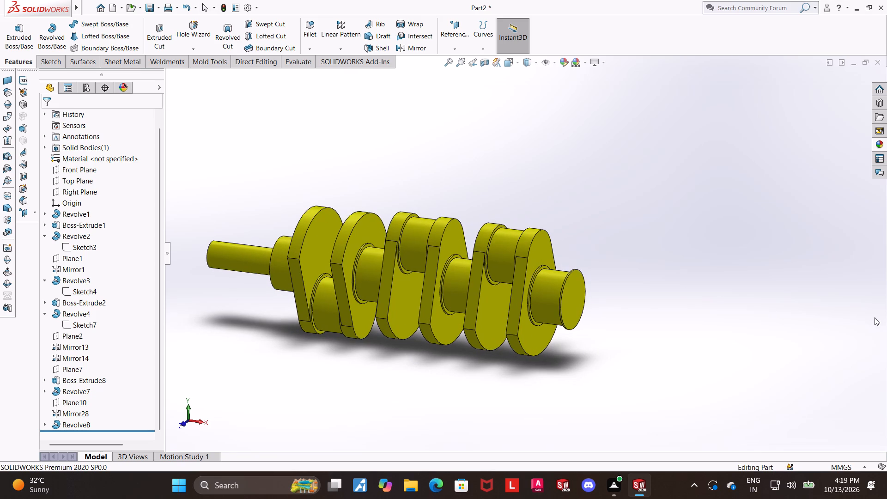
{"action": "left_click", "coordinate": [863, 313]}
{"action": "left_click", "coordinate": [573, 300]}
{"action": "left_click", "coordinate": [609, 277]}
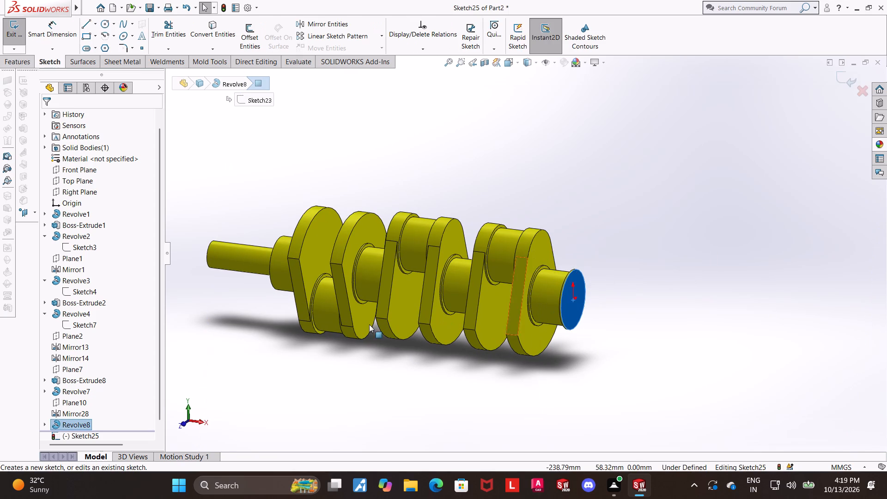
{"action": "left_click", "coordinate": [91, 437]}
{"action": "left_click", "coordinate": [114, 423]}
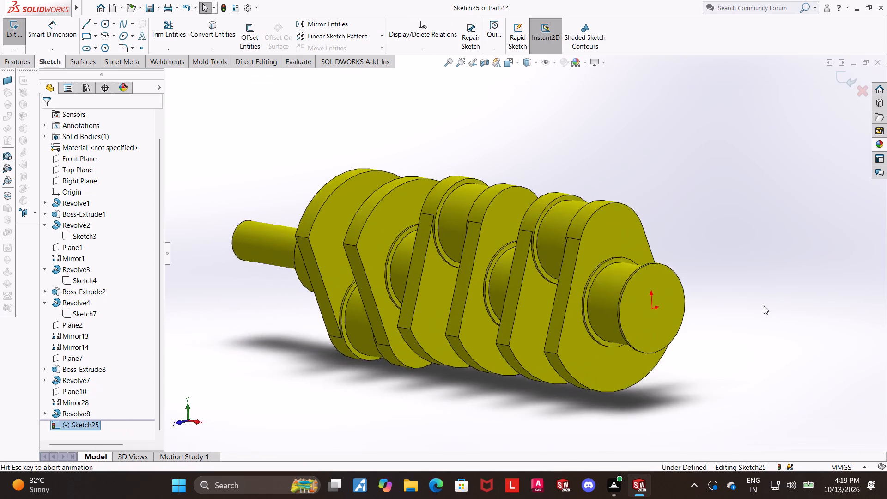
{"action": "scroll", "coordinate": [704, 272], "scroll_direction": "up", "scroll_amount": 3}
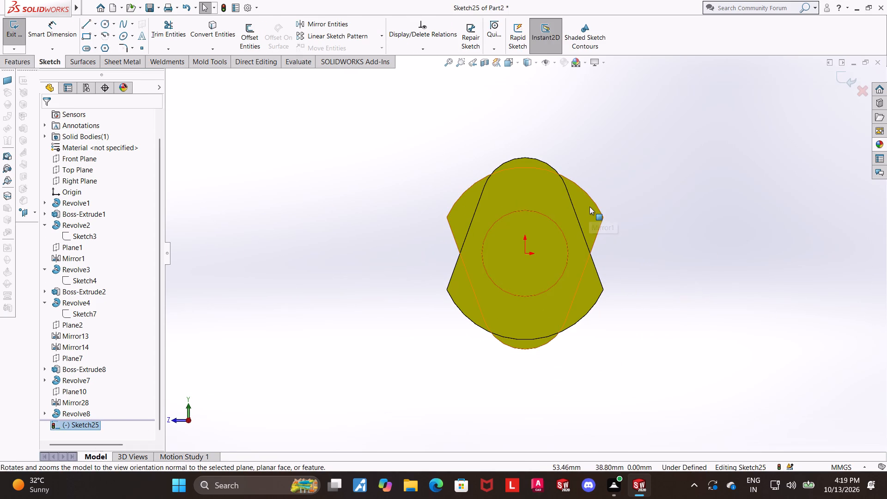
{"action": "left_click", "coordinate": [592, 205]}
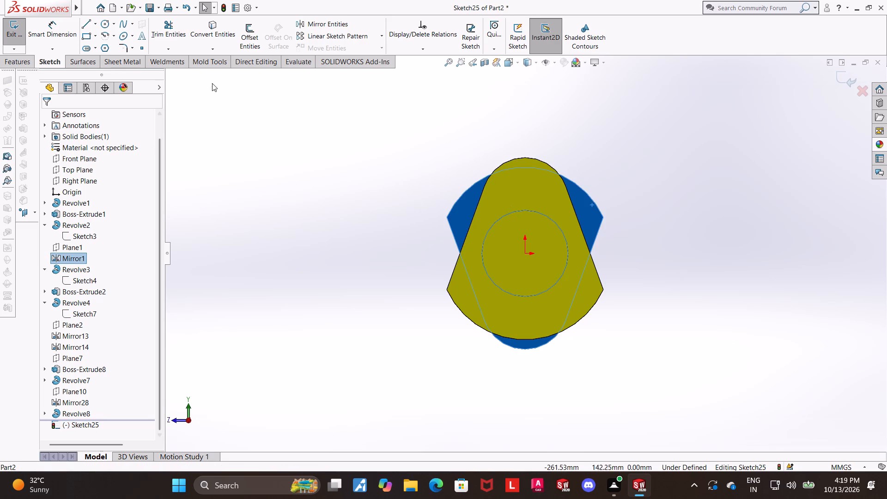
{"action": "key", "text": "Escape"}
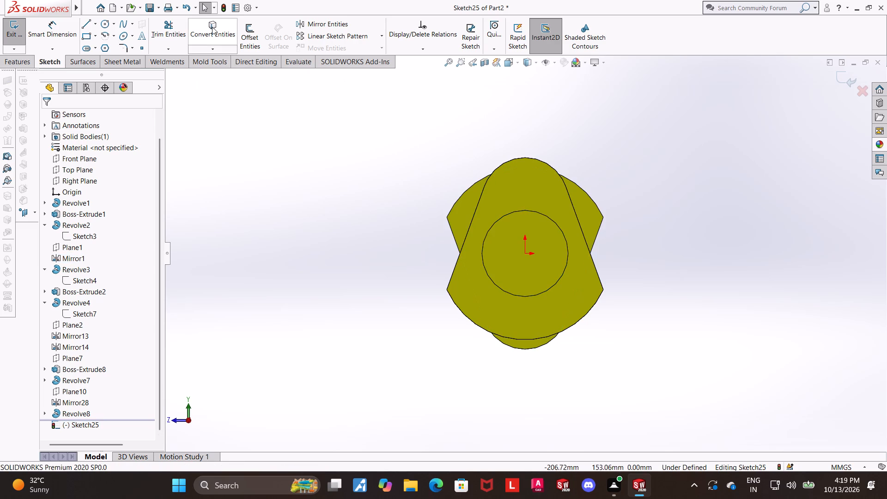
{"action": "left_click", "coordinate": [212, 27]}
{"action": "left_click", "coordinate": [581, 207]}
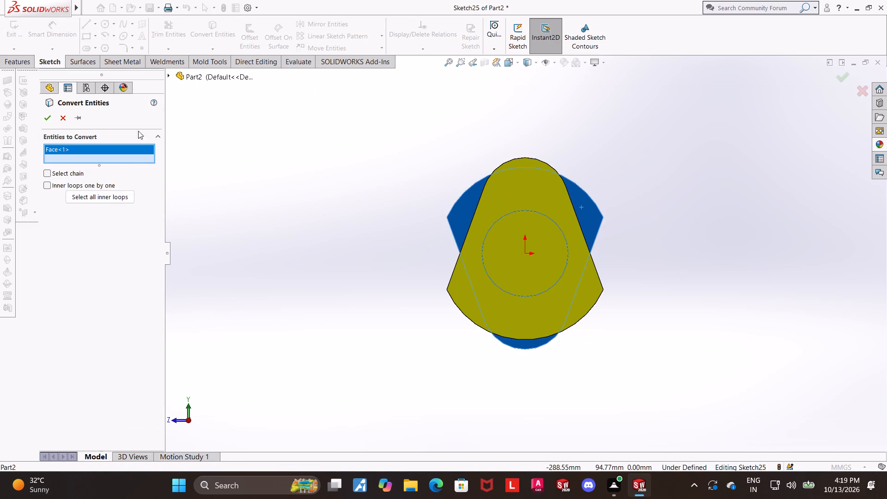
{"action": "left_click", "coordinate": [47, 112]}
Extrude the converted web outline 15 mm blind outward from the journal's end face, merged with the crankshaft.
{"action": "middle_click_drag", "start_coordinate": [347, 214], "coordinate": [369, 236]}
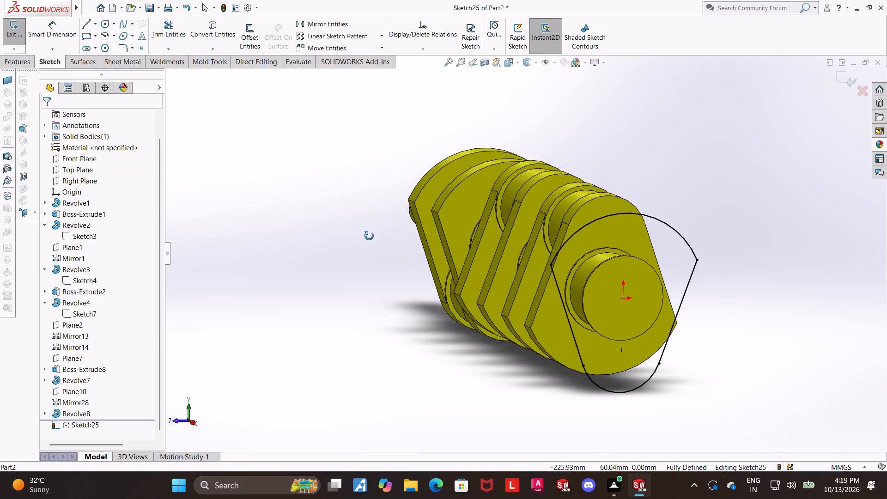
{"action": "middle_click_drag", "start_coordinate": [369, 236], "coordinate": [374, 243]}
{"action": "left_click", "coordinate": [837, 80]}
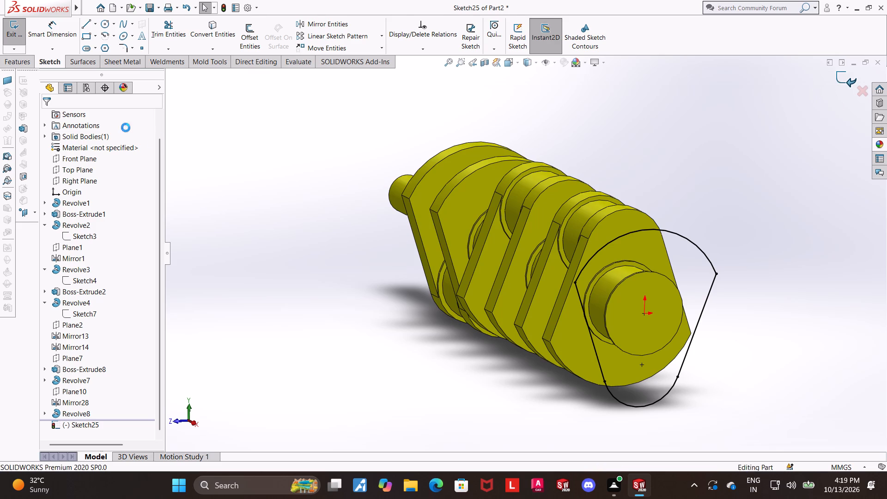
{"action": "left_click", "coordinate": [27, 30]}
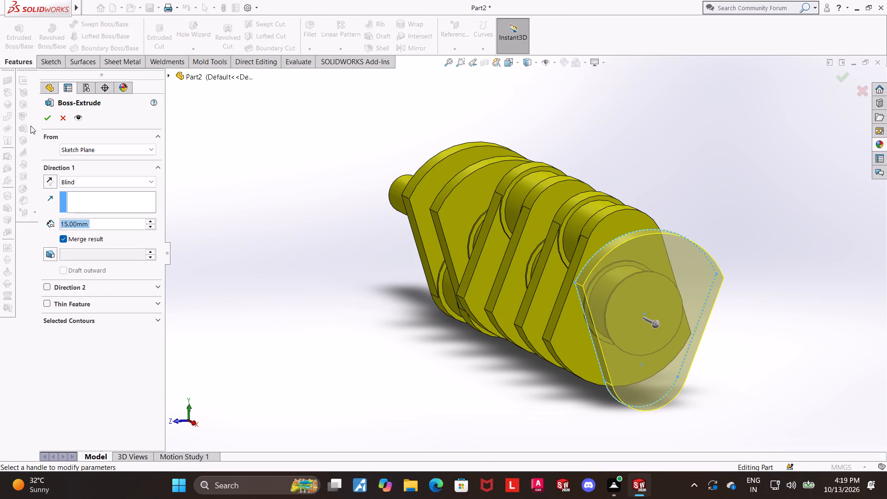
{"action": "left_click", "coordinate": [43, 121]}
{"action": "scroll", "coordinate": [383, 259], "scroll_direction": "up", "scroll_amount": 4}
{"action": "scroll", "coordinate": [767, 335], "scroll_direction": "up", "scroll_amount": 2}
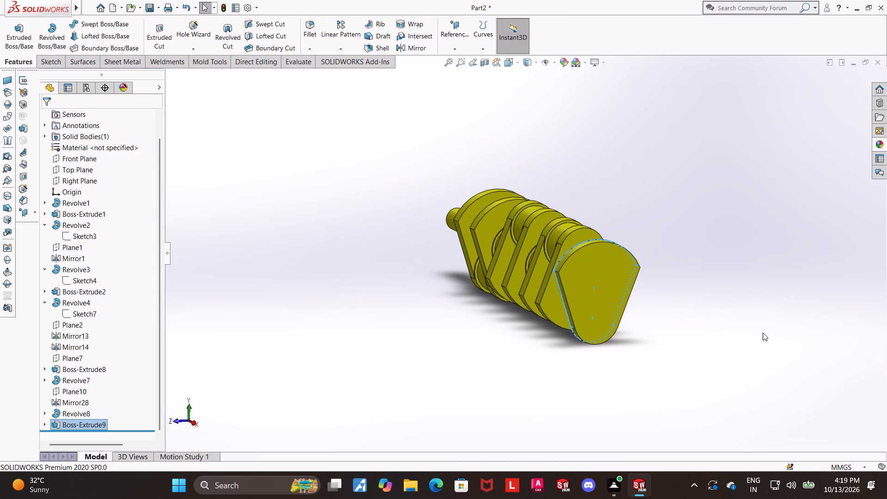
Start a new sketch on the Front Plane, viewed normal to the plane near the crankshaft's new end web.
{"action": "left_click", "coordinate": [739, 323]}
{"action": "scroll", "coordinate": [739, 323], "scroll_direction": "up", "scroll_amount": 1}
{"action": "middle_click_drag", "start_coordinate": [739, 323], "coordinate": [756, 325]}
{"action": "scroll", "coordinate": [685, 321], "scroll_direction": "down", "scroll_amount": 2}
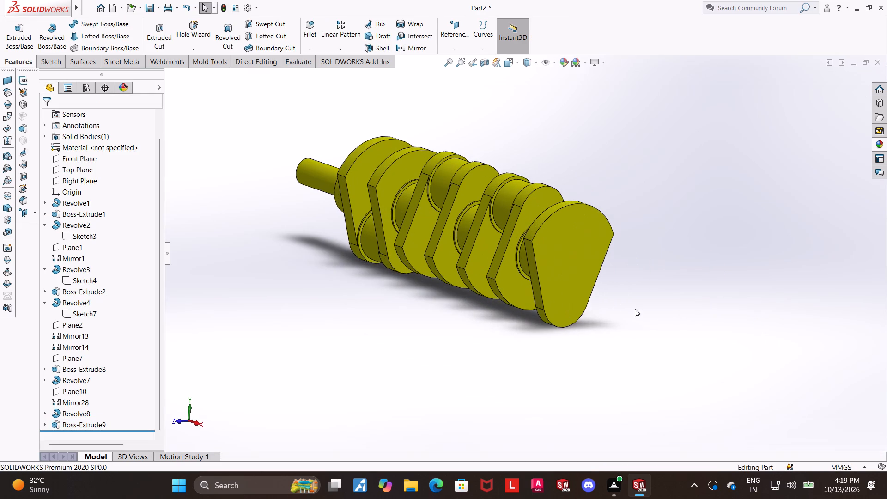
{"action": "middle_click_drag", "start_coordinate": [594, 304], "coordinate": [633, 311]}
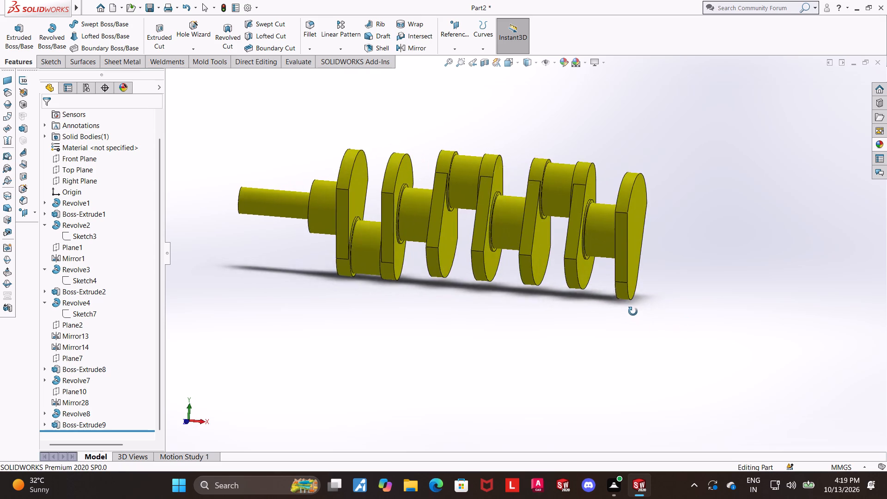
{"action": "middle_click_drag", "start_coordinate": [633, 311], "coordinate": [638, 324]}
{"action": "scroll", "coordinate": [623, 192], "scroll_direction": "down", "scroll_amount": 1}
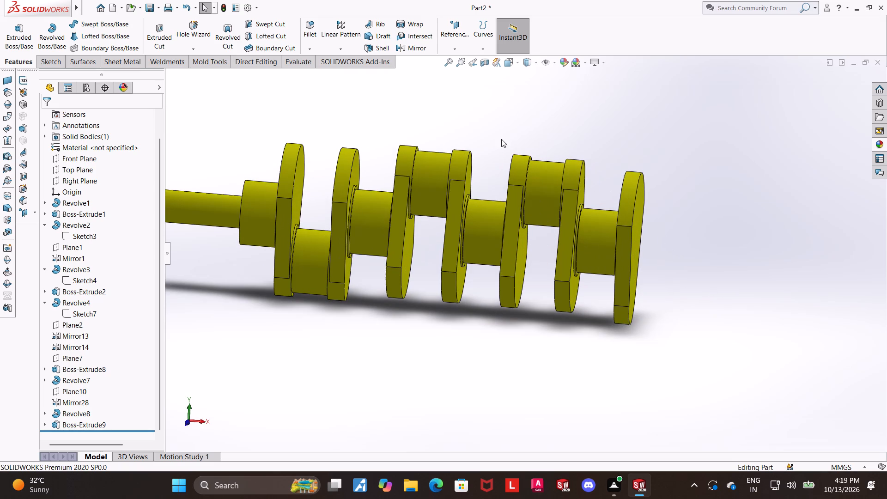
{"action": "middle_click_drag", "start_coordinate": [704, 244], "coordinate": [676, 240]}
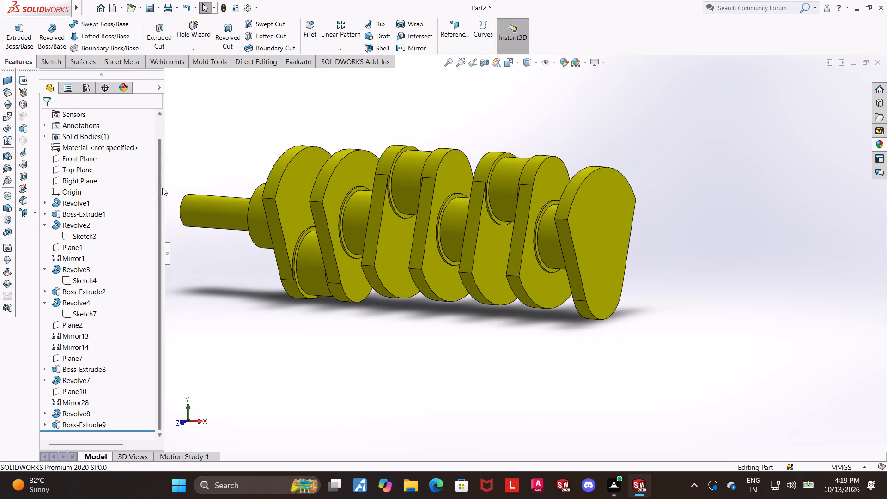
{"action": "left_click", "coordinate": [82, 158]}
{"action": "left_click", "coordinate": [89, 150]}
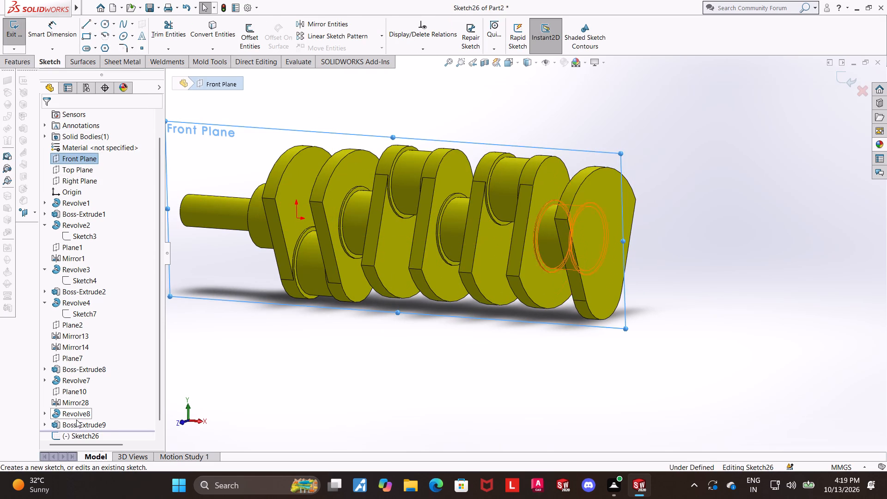
{"action": "left_click", "coordinate": [78, 432]}
{"action": "left_click", "coordinate": [99, 416]}
{"action": "scroll", "coordinate": [754, 305], "scroll_direction": "up", "scroll_amount": 2}
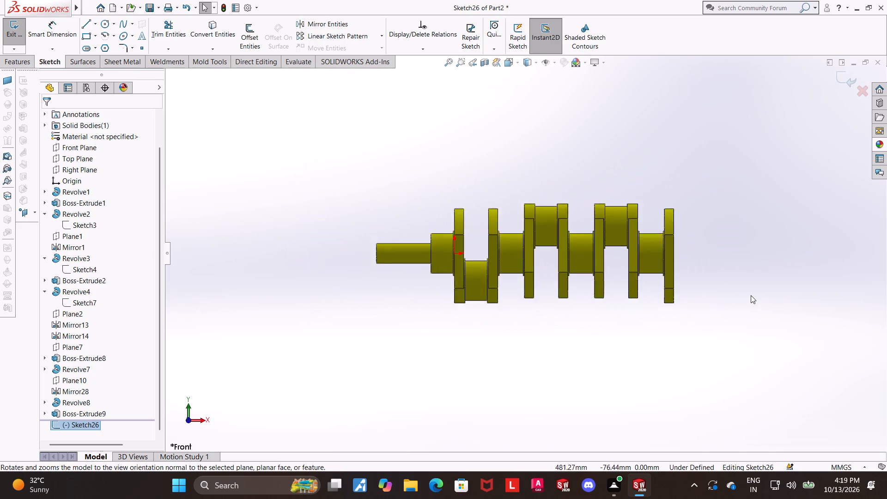
{"action": "scroll", "coordinate": [751, 295], "scroll_direction": "up", "scroll_amount": 3}
{"action": "scroll", "coordinate": [620, 255], "scroll_direction": "down", "scroll_amount": 6}
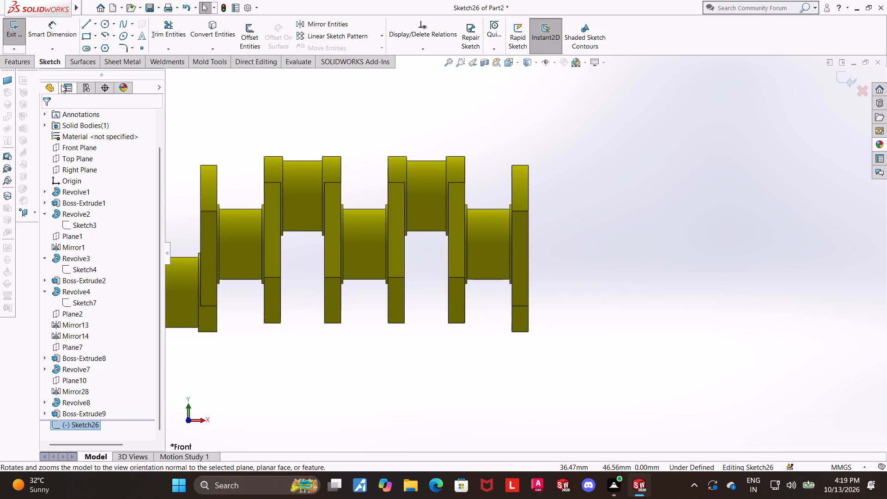
Sketch an open stepped crankpin profile about 56 mm tall from the end web's lower outer corner, with a short collar at each end.
{"action": "left_click", "coordinate": [81, 24]}
{"action": "scroll", "coordinate": [538, 322], "scroll_direction": "up", "scroll_amount": 1}
{"action": "scroll", "coordinate": [556, 311], "scroll_direction": "down", "scroll_amount": 1}
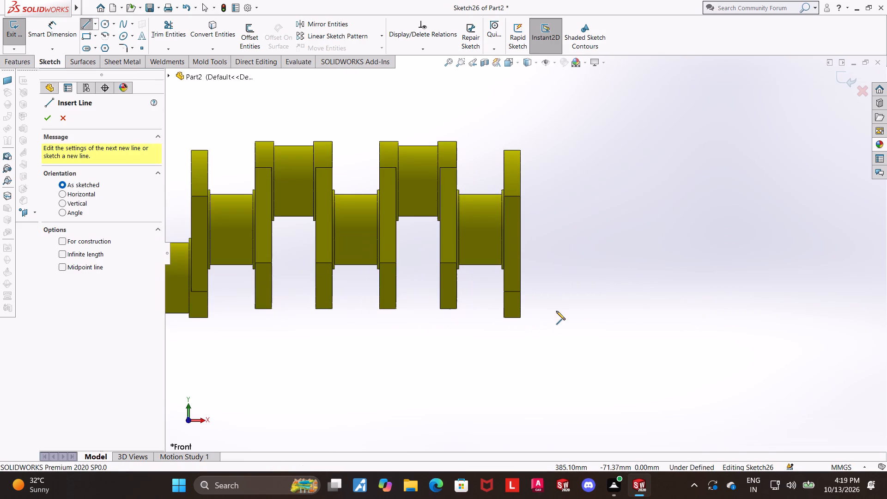
{"action": "scroll", "coordinate": [529, 312], "scroll_direction": "down", "scroll_amount": 5}
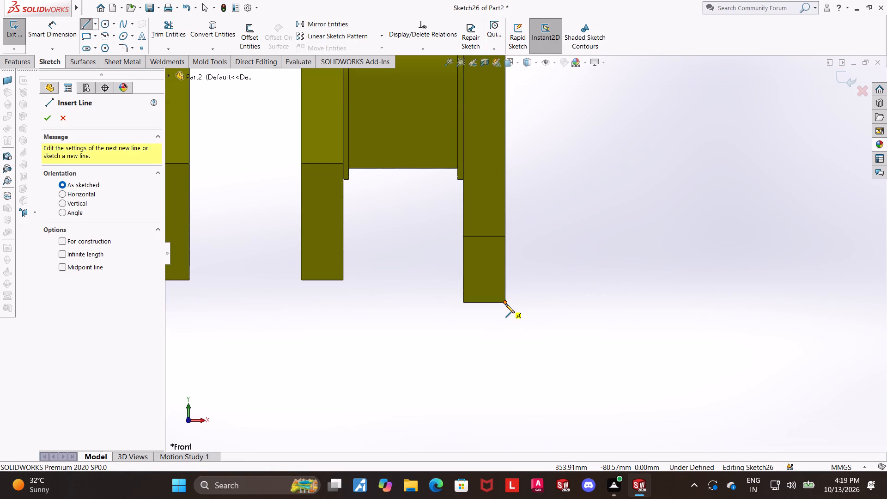
{"action": "left_click", "coordinate": [505, 304]}
{"action": "left_click", "coordinate": [511, 302]}
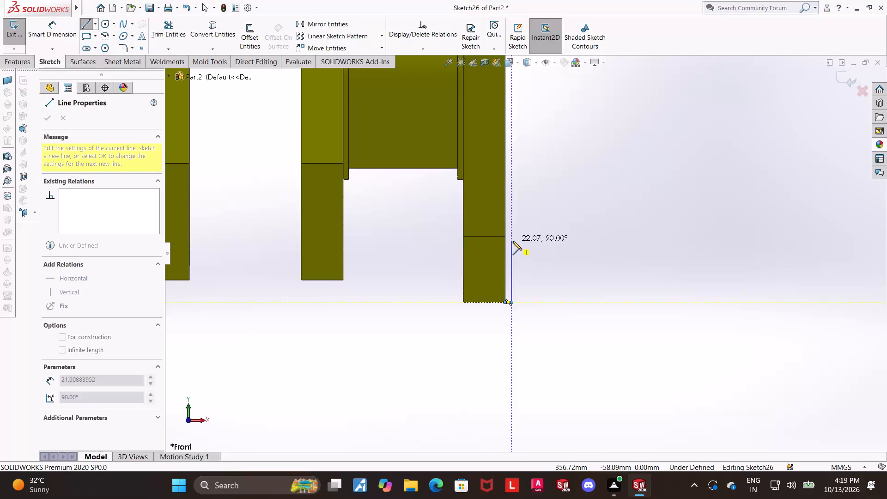
{"action": "left_click", "coordinate": [511, 295]}
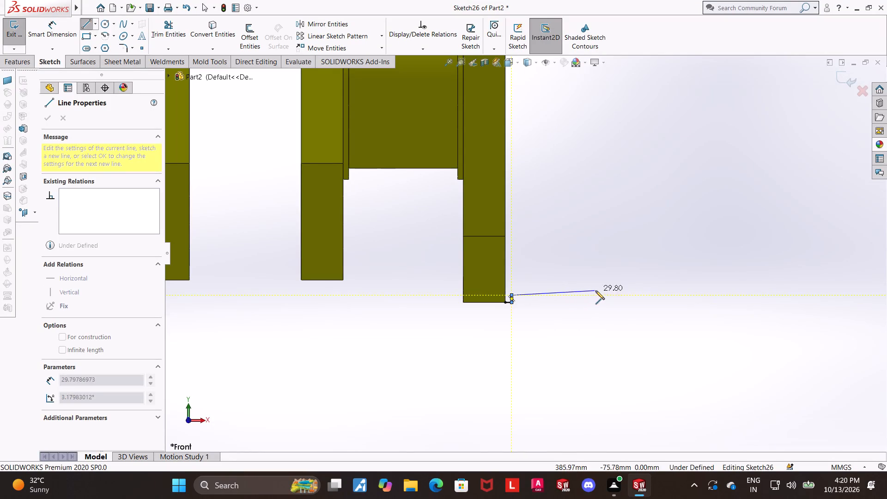
{"action": "left_click", "coordinate": [619, 296]}
{"action": "left_click", "coordinate": [622, 304]}
{"action": "left_click", "coordinate": [632, 304]}
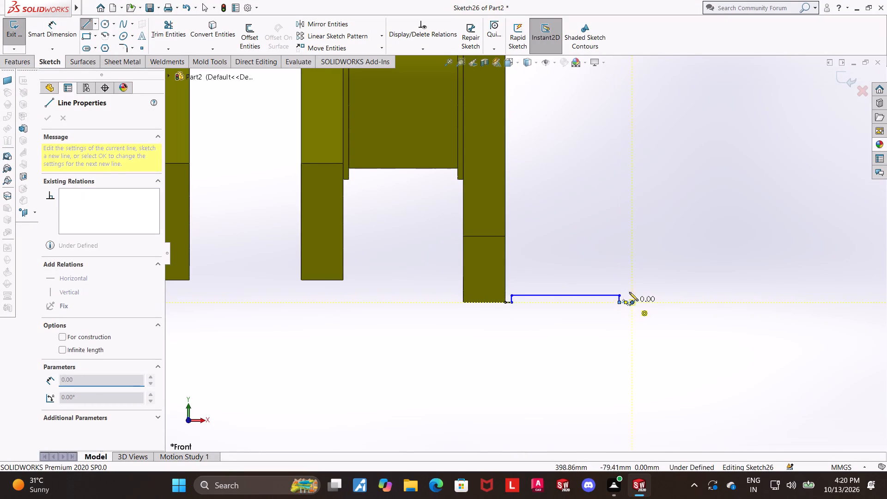
{"action": "left_click", "coordinate": [632, 147]}
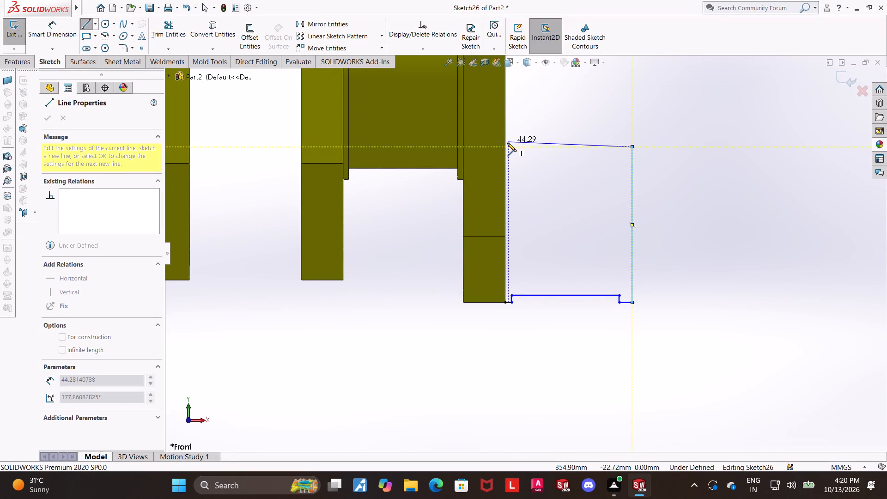
{"action": "left_click", "coordinate": [504, 146]}
{"action": "key", "text": "Escape"}
{"action": "scroll", "coordinate": [622, 179], "scroll_direction": "up", "scroll_amount": 3}
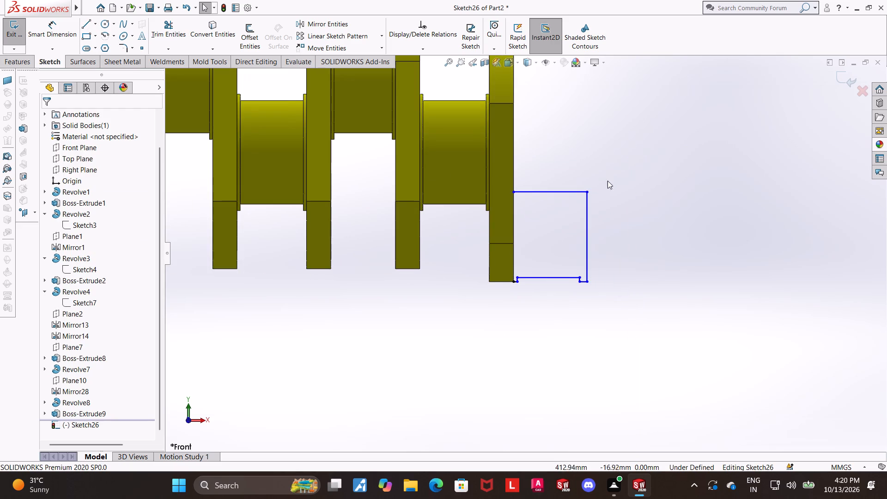
{"action": "scroll", "coordinate": [597, 195], "scroll_direction": "up", "scroll_amount": 1}
{"action": "scroll", "coordinate": [571, 198], "scroll_direction": "down", "scroll_amount": 1}
{"action": "key", "text": "Escape"}
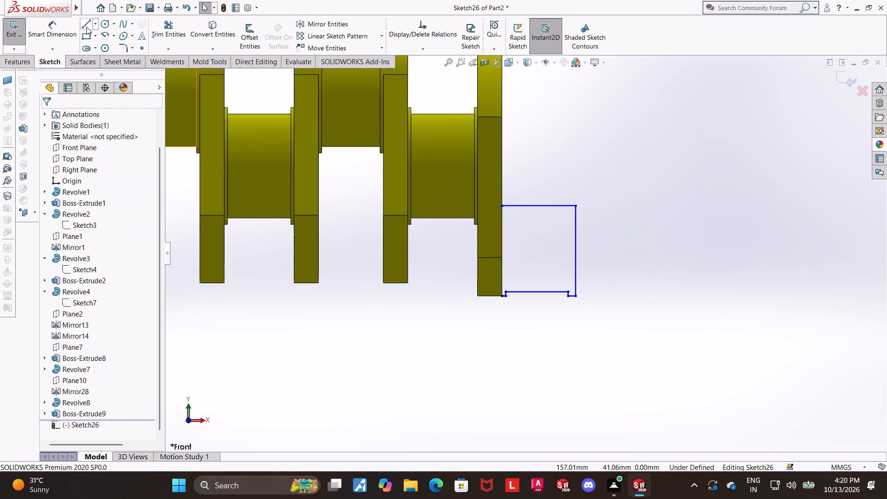
Close the crankpin profile with a vertical line about 56 mm long along the end web's outer face.
{"action": "left_click", "coordinate": [86, 27]}
{"action": "scroll", "coordinate": [518, 218], "scroll_direction": "down", "scroll_amount": 2}
{"action": "left_click", "coordinate": [496, 333]}
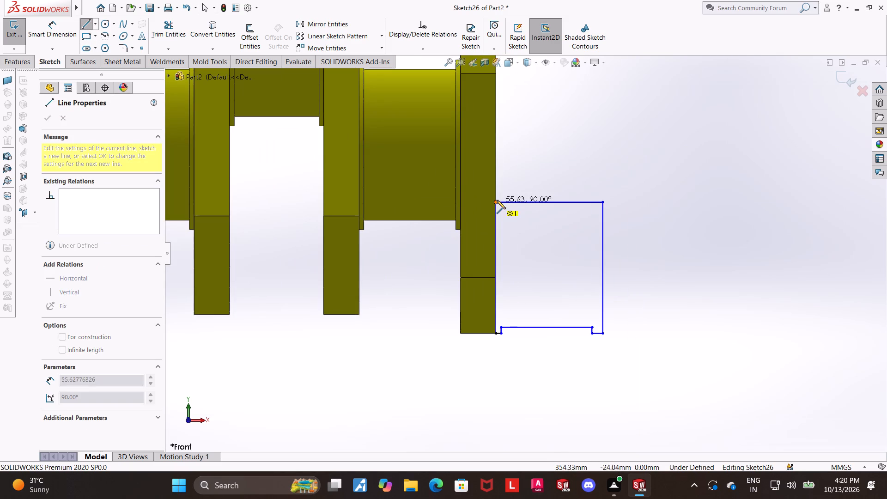
{"action": "left_click", "coordinate": [497, 200]}
{"action": "key", "text": "Escape"}
{"action": "key", "text": "Escape"}
{"action": "key", "text": "Escape"}
Dimension the bottom line of the collar next to the web at 2 mm.
{"action": "left_click", "coordinate": [59, 29]}
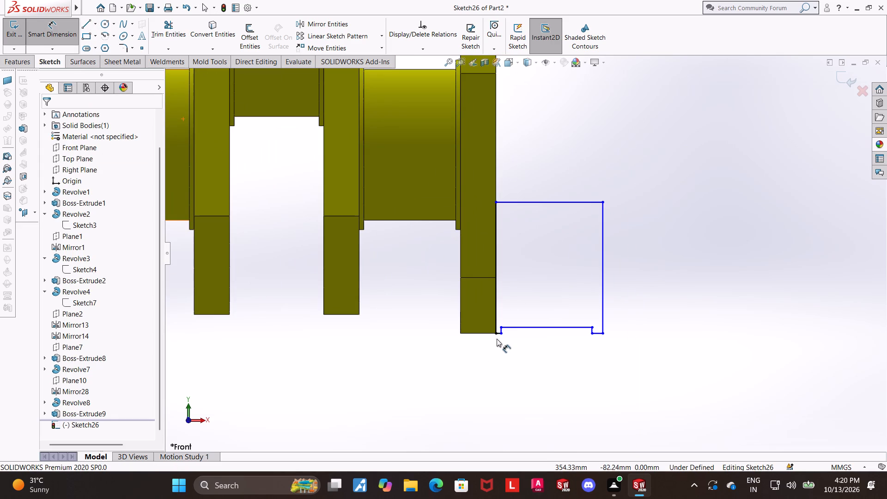
{"action": "scroll", "coordinate": [502, 340], "scroll_direction": "down", "scroll_amount": 5}
{"action": "left_click", "coordinate": [499, 285]}
{"action": "left_click", "coordinate": [503, 306]}
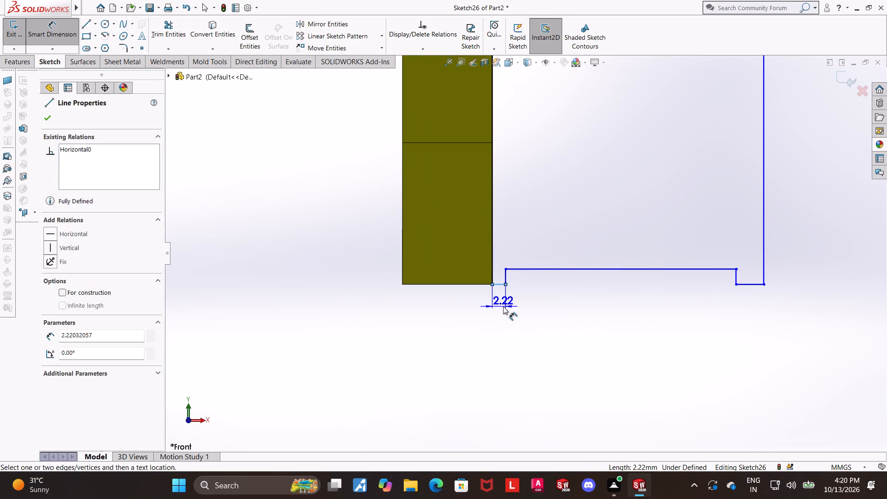
{"action": "key", "text": "2"}
{"action": "key", "text": "Return"}
{"action": "key", "text": "Escape"}
{"action": "key", "text": "Escape"}
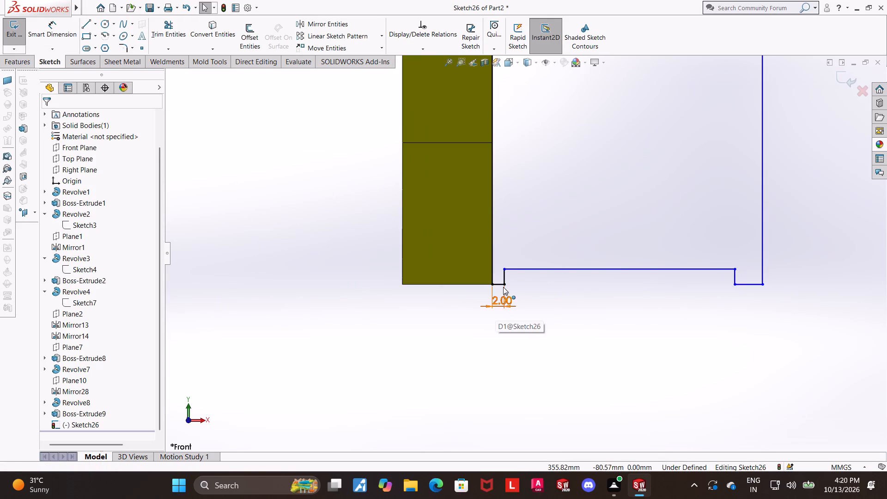
Make the bottom lines of the two collars collinear and equal in length.
{"action": "left_click", "coordinate": [501, 286]}
{"action": "left_click", "coordinate": [753, 287], "text": "ctrl"}
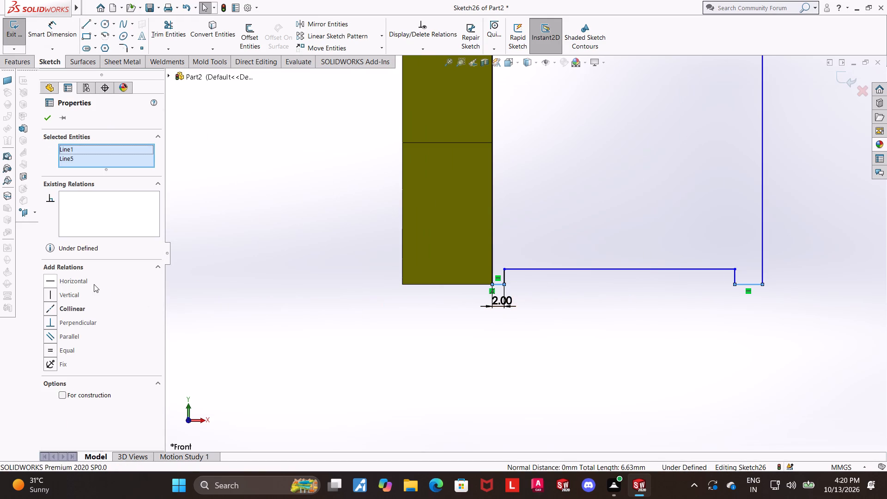
{"action": "left_click", "coordinate": [47, 310]}
{"action": "left_click", "coordinate": [548, 338]}
{"action": "left_click", "coordinate": [498, 283]}
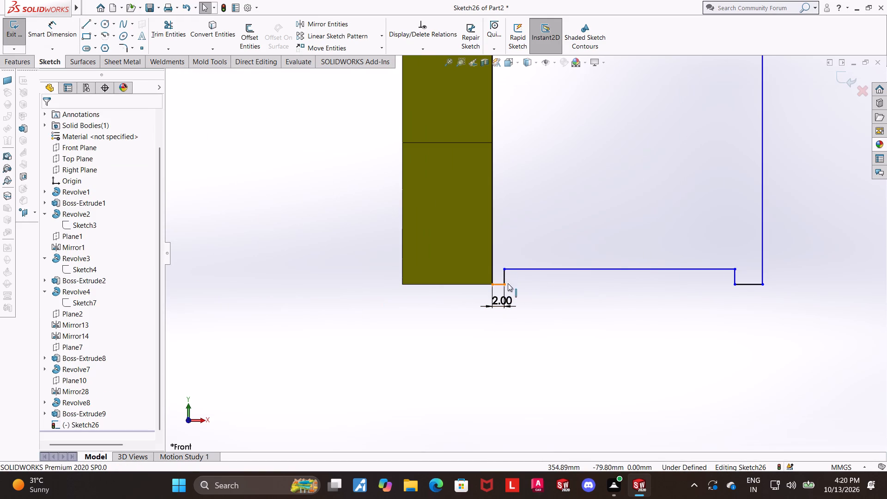
{"action": "left_click", "coordinate": [750, 287], "text": "ctrl"}
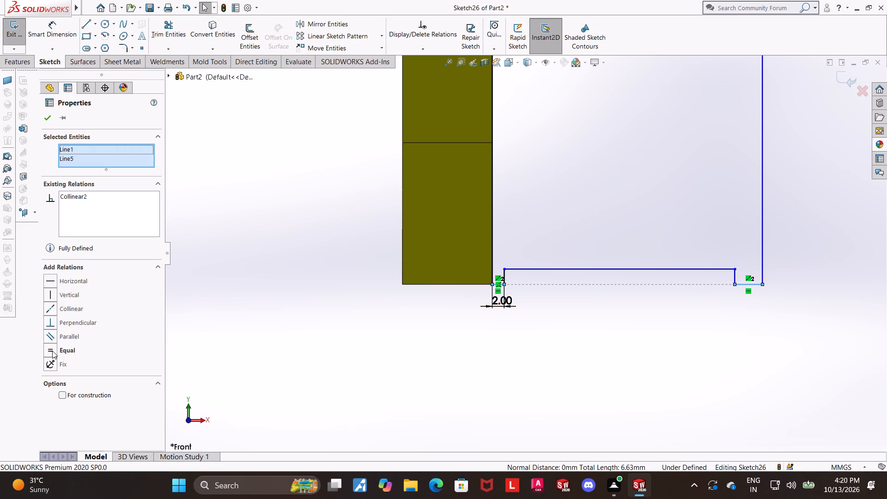
{"action": "left_click", "coordinate": [52, 351]}
{"action": "scroll", "coordinate": [503, 344], "scroll_direction": "up", "scroll_amount": 3}
{"action": "left_click", "coordinate": [725, 288]}
{"action": "scroll", "coordinate": [661, 231], "scroll_direction": "up", "scroll_amount": 2}
{"action": "scroll", "coordinate": [636, 200], "scroll_direction": "down", "scroll_amount": 3}
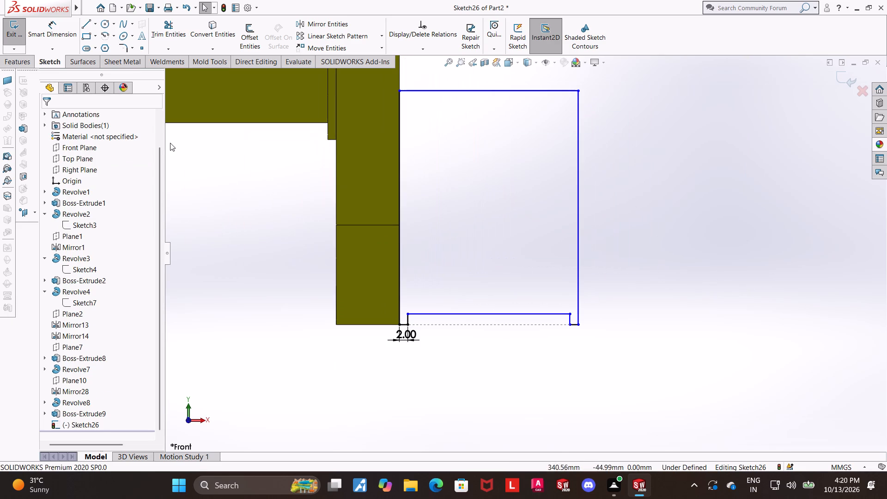
Dimension the distance between the two collars' inner vertical lines at 36 mm.
{"action": "key", "text": "Escape"}
{"action": "left_click", "coordinate": [61, 34]}
{"action": "scroll", "coordinate": [441, 334], "scroll_direction": "down", "scroll_amount": 3}
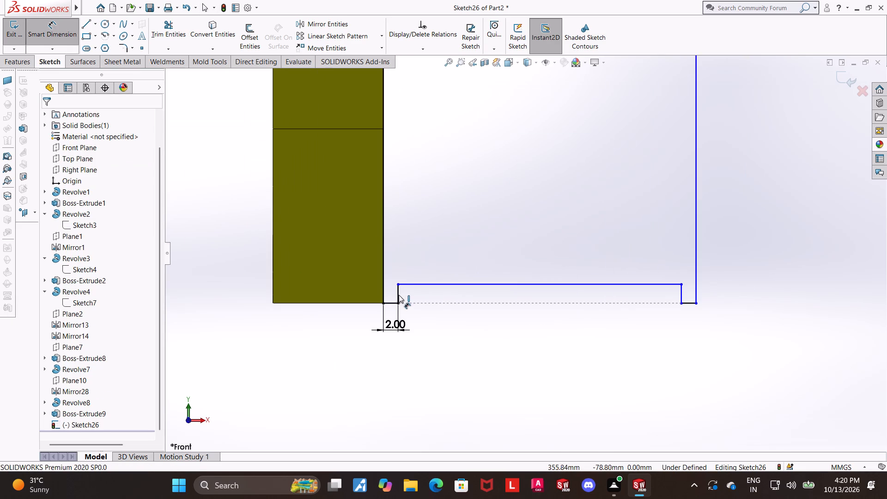
{"action": "left_click", "coordinate": [399, 295]}
{"action": "left_click", "coordinate": [681, 297]}
{"action": "left_click", "coordinate": [650, 315]}
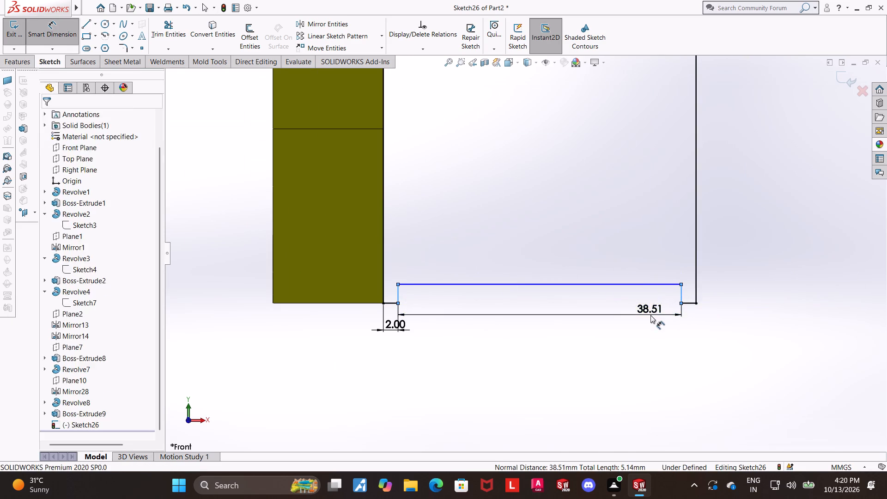
{"action": "type", "text": "36"}
{"action": "key", "text": "Return"}
{"action": "key", "text": "Escape"}
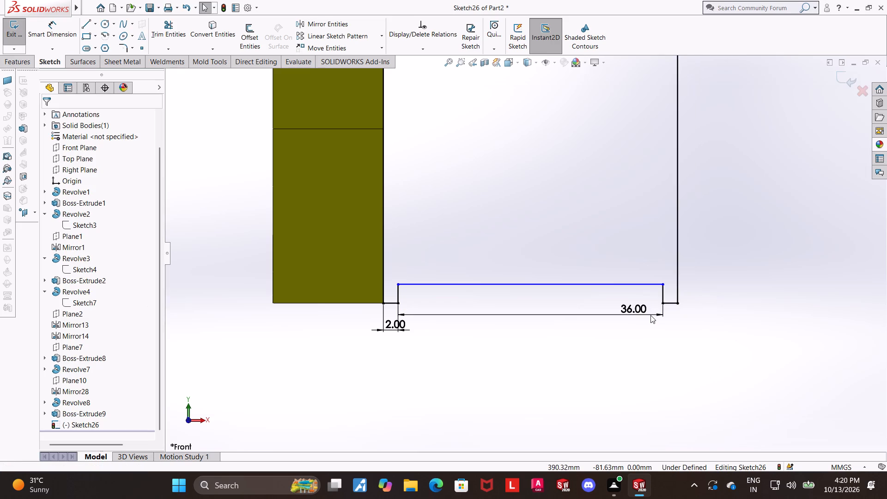
{"action": "scroll", "coordinate": [650, 315], "scroll_direction": "up", "scroll_amount": 5}
{"action": "scroll", "coordinate": [596, 266], "scroll_direction": "up", "scroll_amount": 3}
{"action": "scroll", "coordinate": [573, 179], "scroll_direction": "down", "scroll_amount": 3}
{"action": "key", "text": "Escape"}
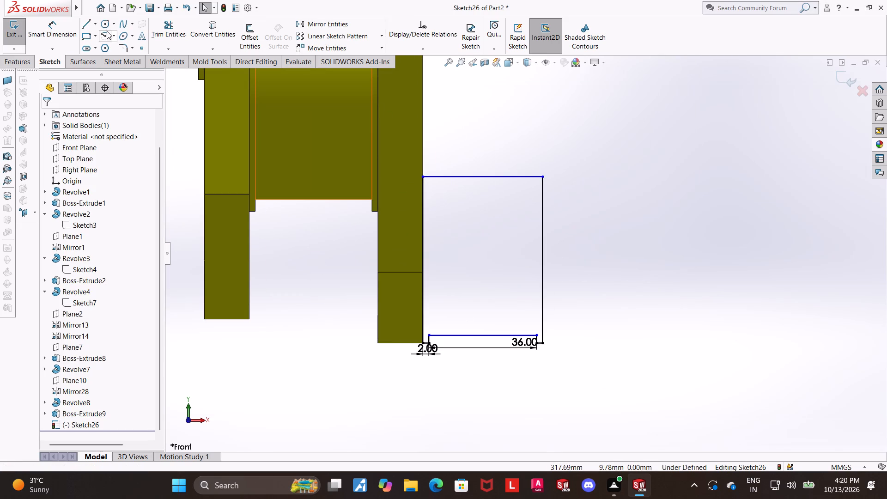
Dimension the profile's overall height at 36 mm, from the collar's bottom line to the top line.
{"action": "left_click", "coordinate": [70, 24]}
{"action": "scroll", "coordinate": [423, 172], "scroll_direction": "up", "scroll_amount": 3}
{"action": "scroll", "coordinate": [492, 245], "scroll_direction": "down", "scroll_amount": 3}
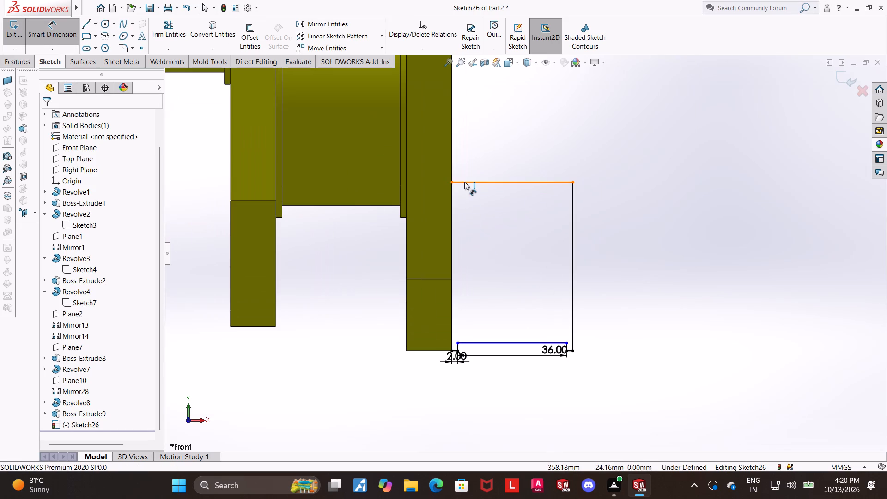
{"action": "scroll", "coordinate": [490, 342], "scroll_direction": "down", "scroll_amount": 4}
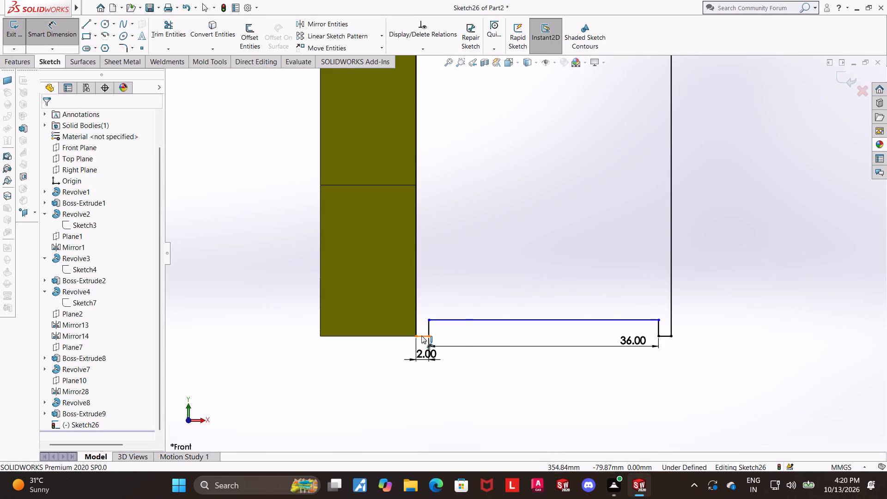
{"action": "left_click", "coordinate": [421, 335]}
{"action": "scroll", "coordinate": [422, 332], "scroll_direction": "up", "scroll_amount": 5}
{"action": "left_click", "coordinate": [540, 143]}
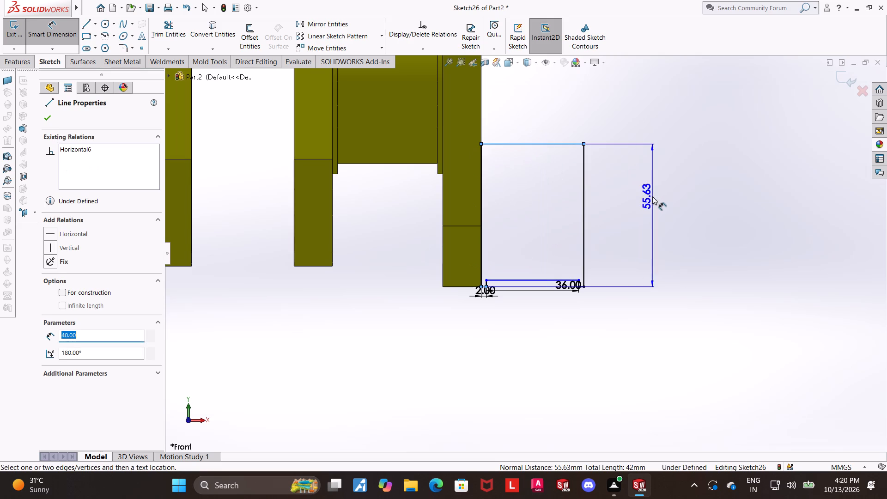
{"action": "left_click", "coordinate": [652, 196]}
{"action": "type", "text": "36"}
{"action": "key", "text": "Return"}
{"action": "key", "text": "Escape"}
Dimension the distance from the recessed pin line between the collars to the profile's top line at 32 mm.
{"action": "scroll", "coordinate": [293, 206], "scroll_direction": "down", "scroll_amount": 3}
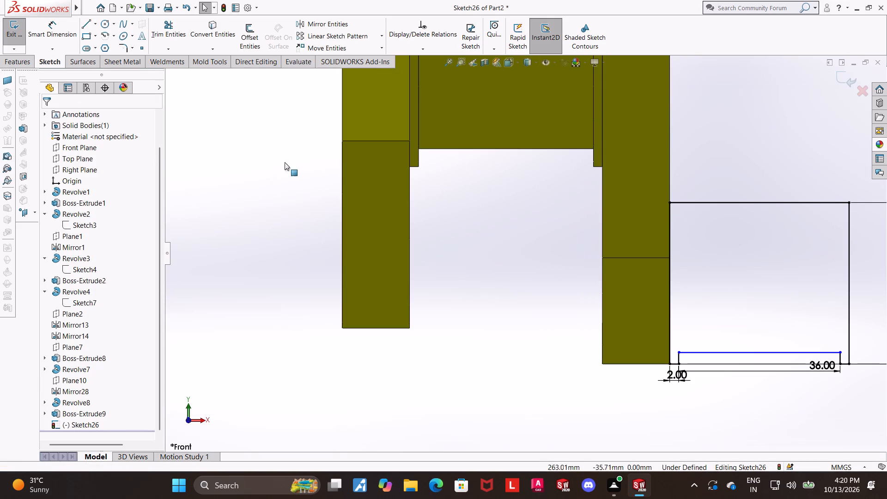
{"action": "left_click", "coordinate": [52, 24]}
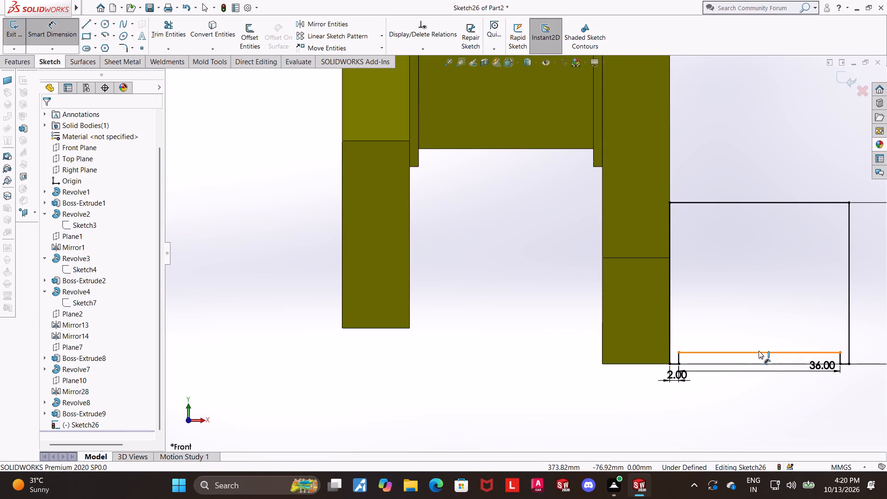
{"action": "left_click", "coordinate": [759, 351]}
{"action": "left_click", "coordinate": [743, 205]}
{"action": "left_click", "coordinate": [742, 248]}
{"action": "type", "text": "32"}
{"action": "key", "text": "Return"}
{"action": "key", "text": "Escape"}
{"action": "scroll", "coordinate": [741, 247], "scroll_direction": "up", "scroll_amount": 4}
{"action": "scroll", "coordinate": [746, 253], "scroll_direction": "down", "scroll_amount": 2}
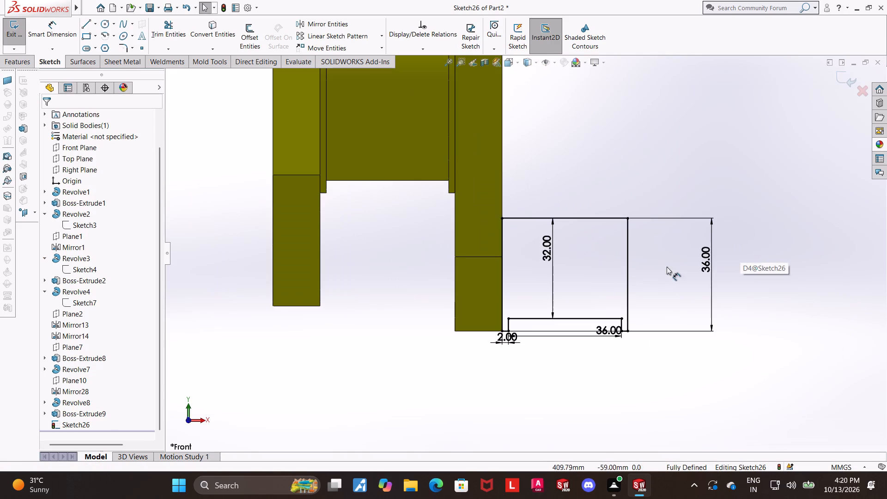
{"action": "scroll", "coordinate": [577, 293], "scroll_direction": "down", "scroll_amount": 4}
{"action": "key", "text": "Escape"}
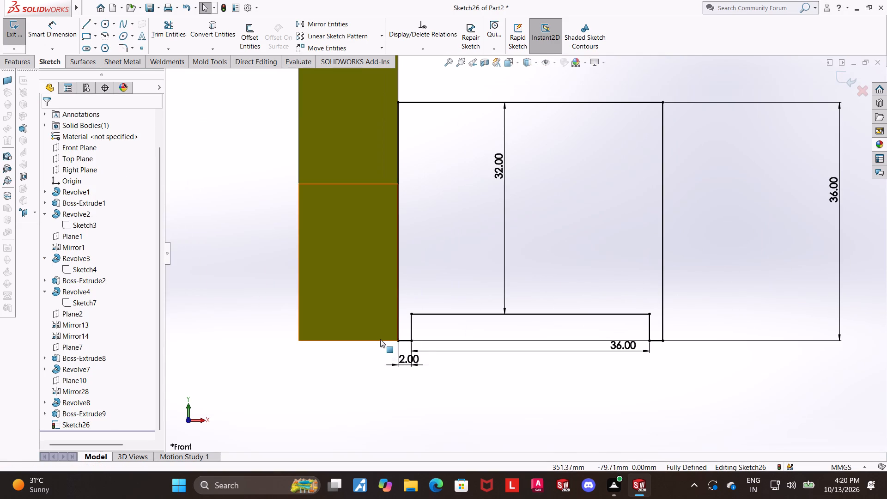
Make the bottom line of the collar touching the end web collinear with the web's bottom edge.
{"action": "left_click", "coordinate": [377, 341]}
{"action": "left_click", "coordinate": [407, 341], "text": "ctrl"}
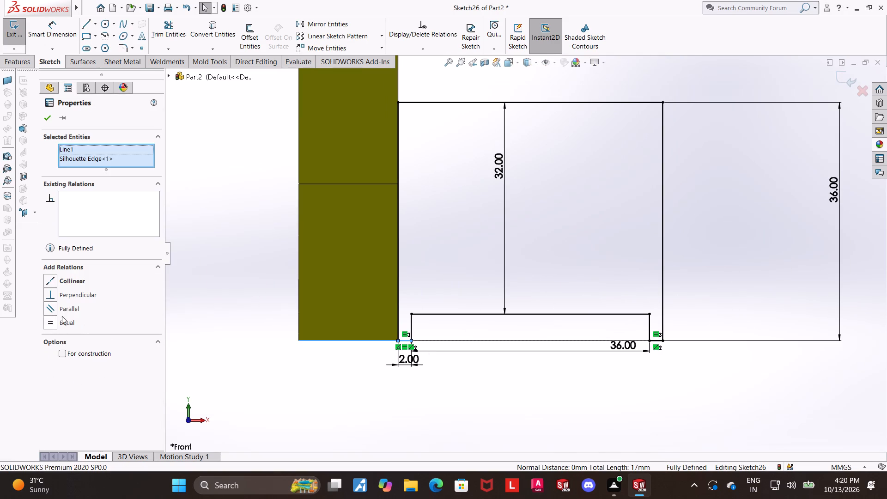
{"action": "left_click", "coordinate": [55, 282]}
{"action": "scroll", "coordinate": [402, 320], "scroll_direction": "up", "scroll_amount": 2}
{"action": "key", "text": "Escape"}
{"action": "scroll", "coordinate": [604, 319], "scroll_direction": "down", "scroll_amount": 2}
{"action": "left_click", "coordinate": [614, 303]}
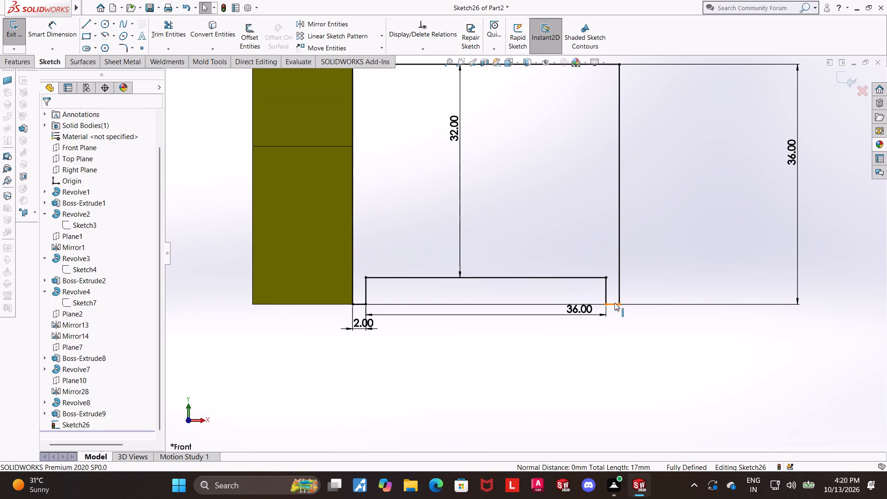
{"action": "left_click", "coordinate": [360, 305], "text": "ctrl"}
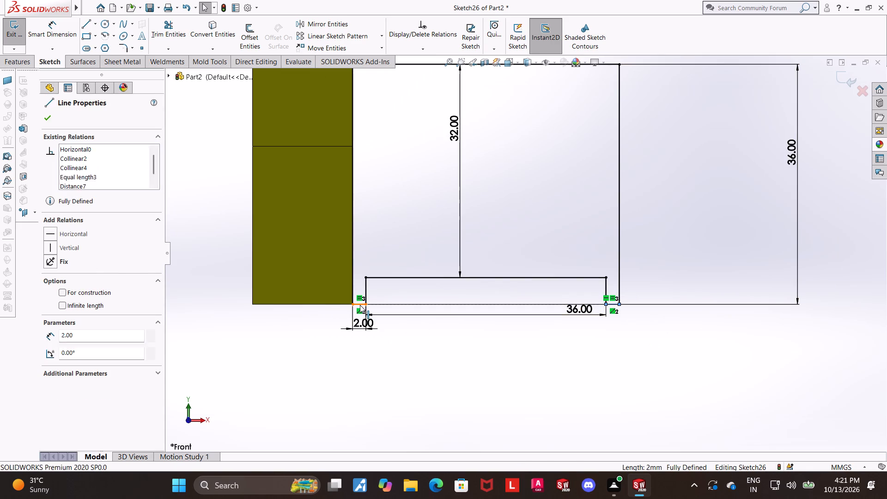
{"action": "scroll", "coordinate": [490, 352], "scroll_direction": "up", "scroll_amount": 2}
{"action": "key", "text": "Escape"}
{"action": "key", "text": "Escape"}
{"action": "scroll", "coordinate": [599, 350], "scroll_direction": "up", "scroll_amount": 2}
{"action": "key", "text": "Escape"}
{"action": "left_click", "coordinate": [645, 273]}
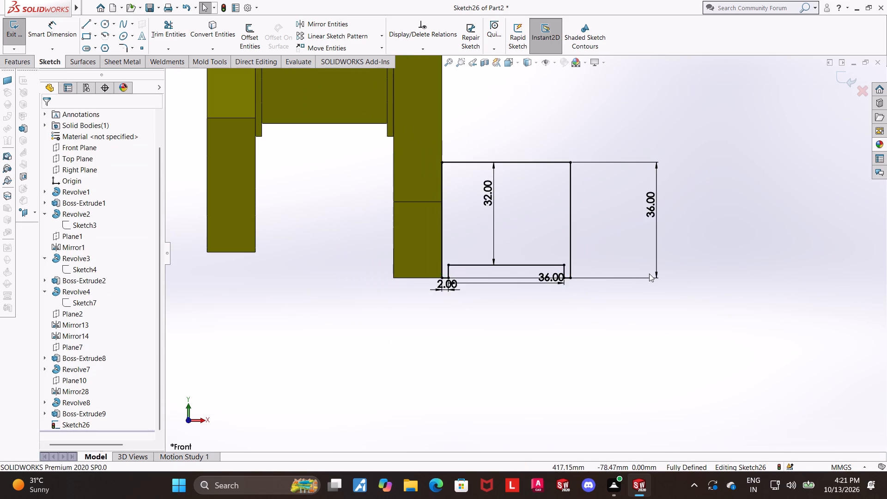
{"action": "scroll", "coordinate": [666, 279], "scroll_direction": "up", "scroll_amount": 4}
{"action": "scroll", "coordinate": [611, 134], "scroll_direction": "down", "scroll_amount": 3}
Finish the sketch and revolve the collared crankpin profile 360° about its top line, merged with the end web.
{"action": "left_click", "coordinate": [851, 74]}
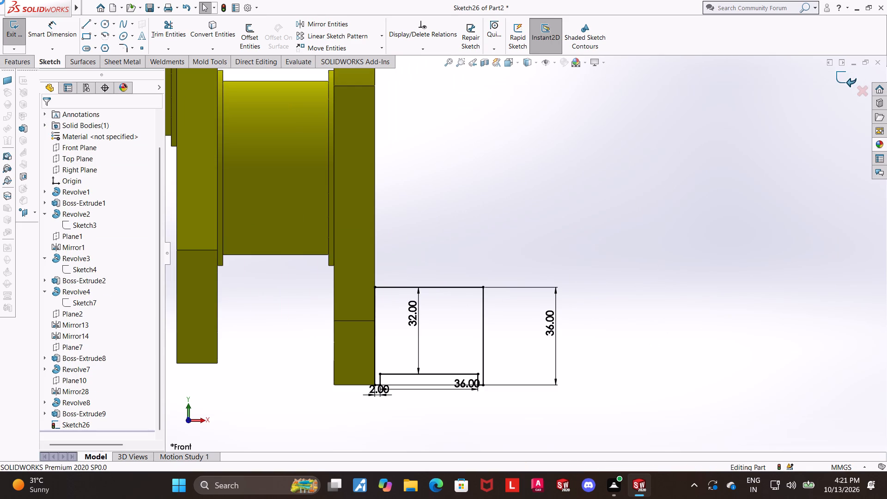
{"action": "left_click", "coordinate": [47, 28]}
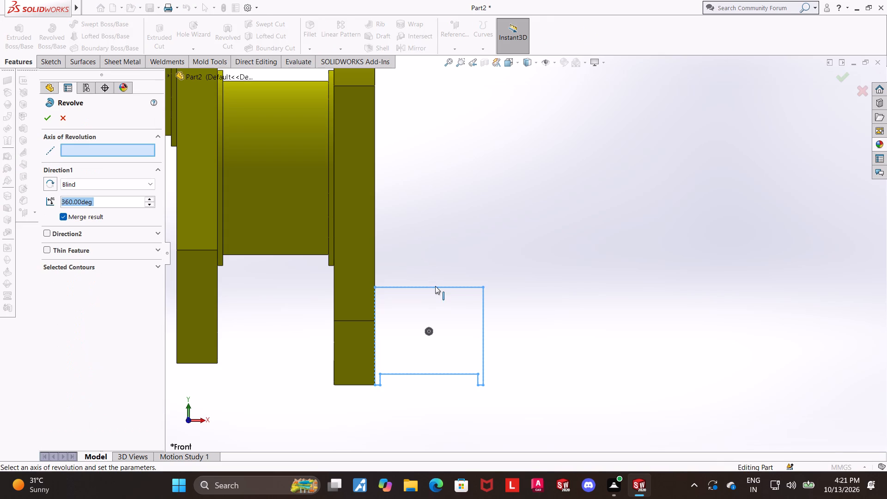
{"action": "left_click", "coordinate": [435, 286]}
{"action": "scroll", "coordinate": [539, 282], "scroll_direction": "up", "scroll_amount": 4}
{"action": "middle_click_drag", "start_coordinate": [529, 276], "coordinate": [503, 282]}
{"action": "left_click", "coordinate": [48, 121]}
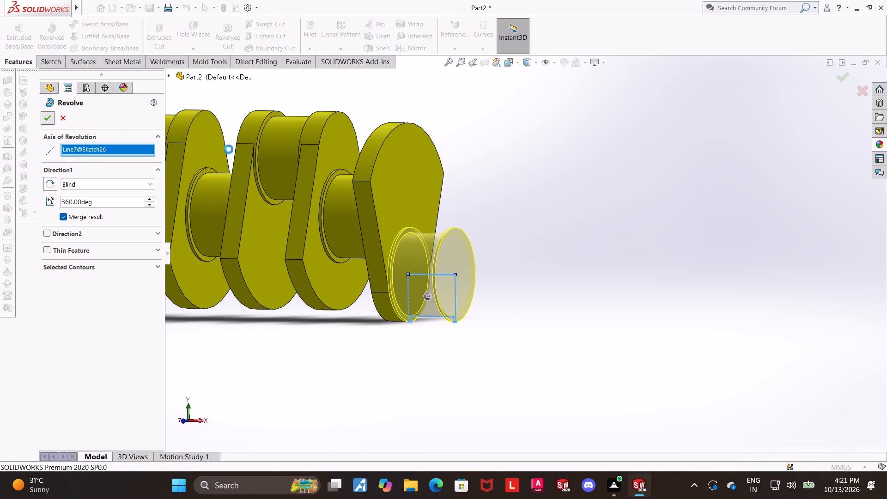
{"action": "scroll", "coordinate": [605, 229], "scroll_direction": "up", "scroll_amount": 3}
{"action": "scroll", "coordinate": [554, 200], "scroll_direction": "down", "scroll_amount": 1}
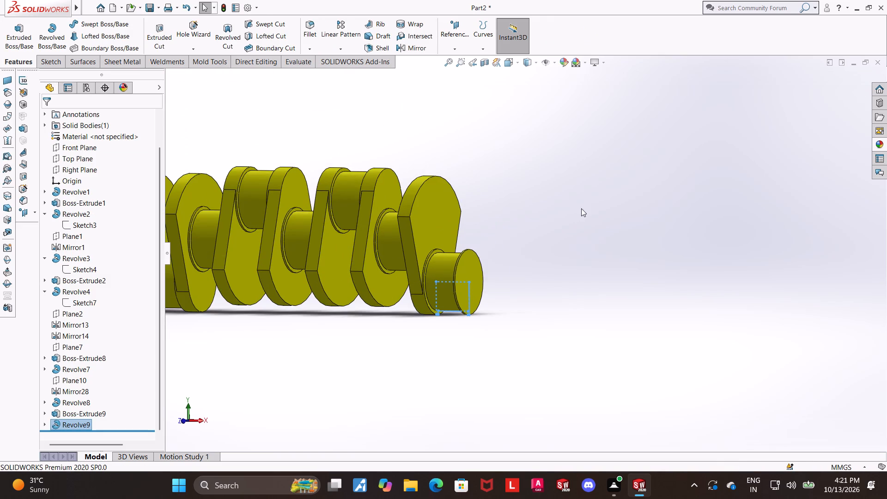
{"action": "middle_click_drag", "start_coordinate": [586, 210], "coordinate": [583, 239]}
{"action": "left_click", "coordinate": [556, 306]}
{"action": "scroll", "coordinate": [492, 293], "scroll_direction": "up", "scroll_amount": 2}
{"action": "scroll", "coordinate": [483, 281], "scroll_direction": "down", "scroll_amount": 1}
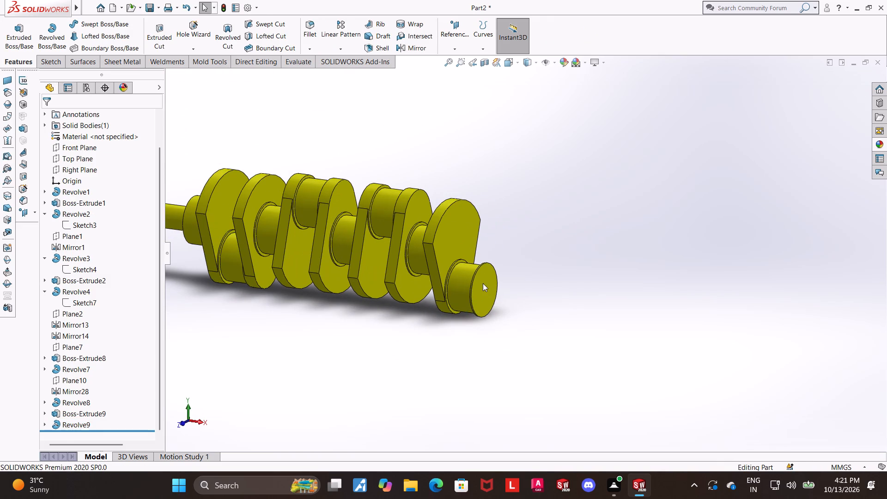
Create a reference plane offset 20 mm outward from the end web's outer face, across the new crankpin.
{"action": "scroll", "coordinate": [487, 285], "scroll_direction": "down", "scroll_amount": 1}
{"action": "middle_click_drag", "start_coordinate": [486, 289], "coordinate": [488, 295]}
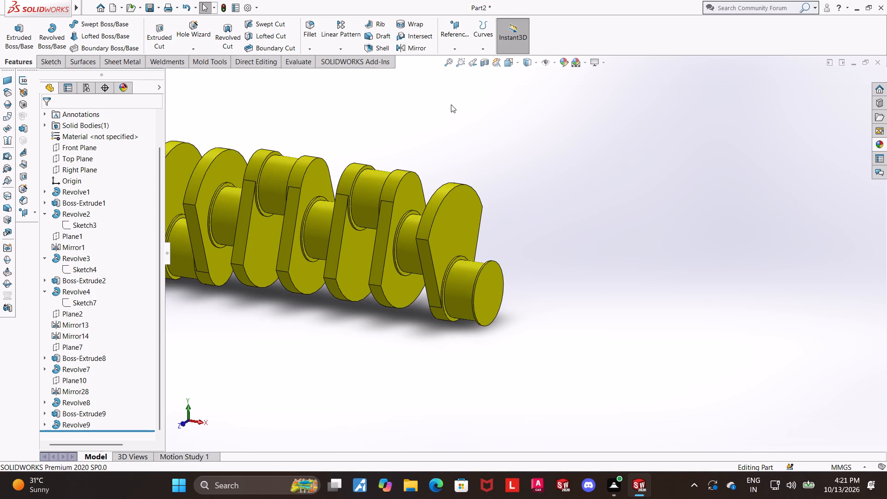
{"action": "left_click", "coordinate": [456, 46]}
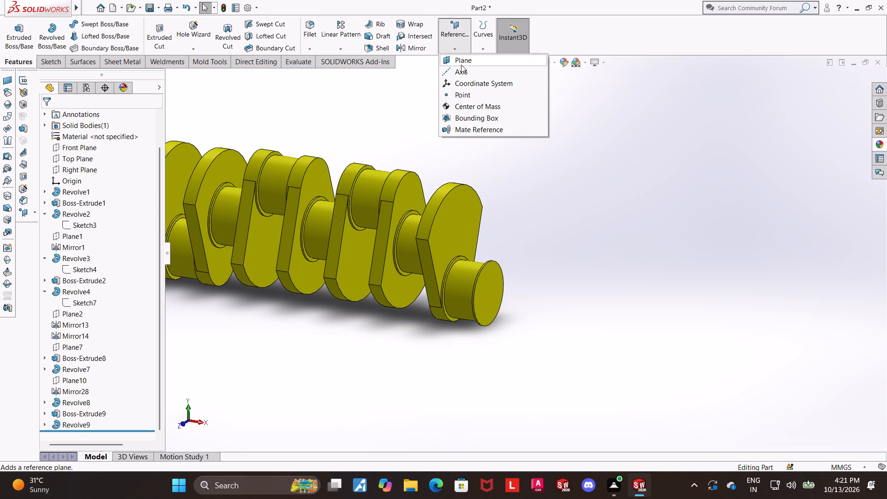
{"action": "left_click", "coordinate": [461, 65]}
{"action": "left_click", "coordinate": [443, 254]}
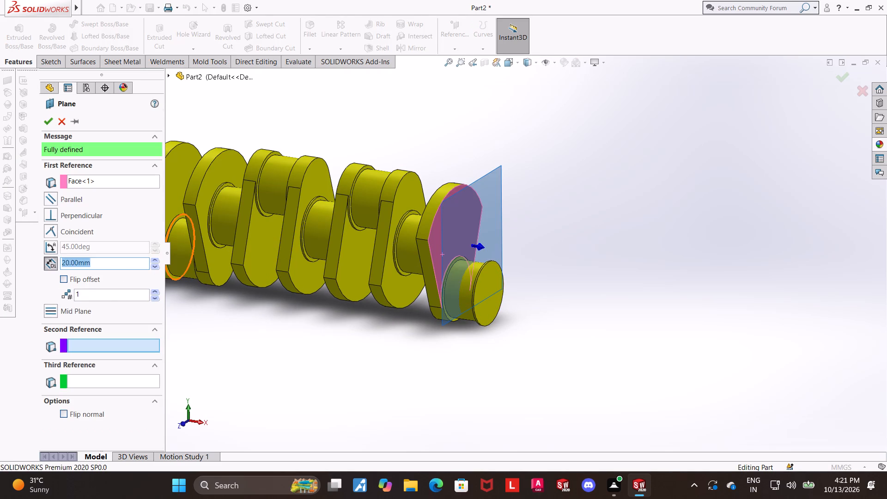
{"action": "middle_click", "coordinate": [496, 364]}
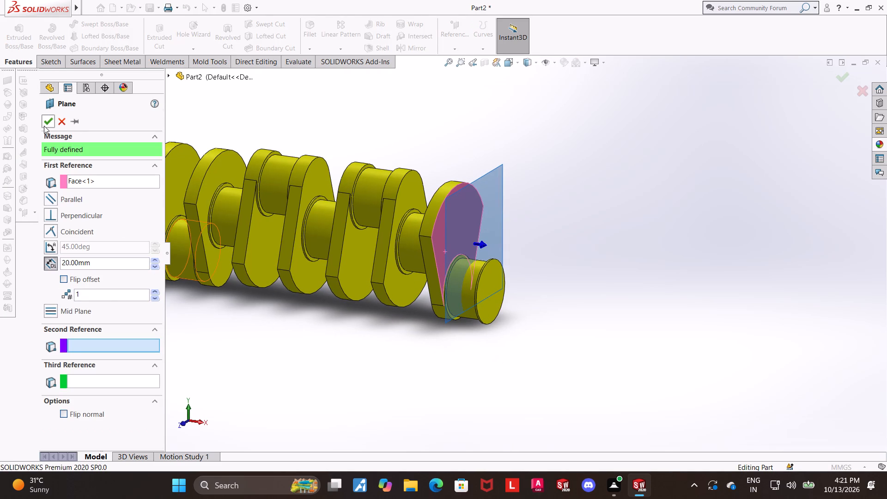
{"action": "left_click", "coordinate": [43, 125]}
{"action": "left_click", "coordinate": [559, 226]}
Mirror the end web extrusion about the new mid-crankpin plane to the crankpin's free end.
{"action": "left_click", "coordinate": [413, 48]}
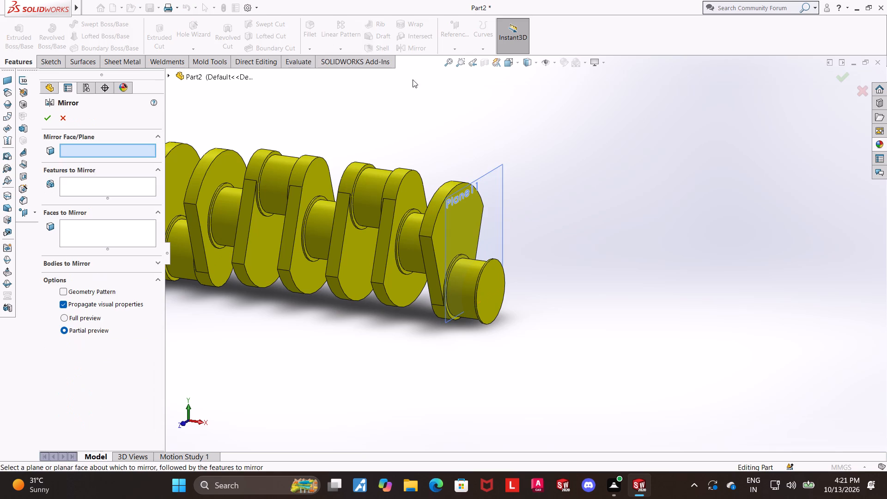
{"action": "left_click", "coordinate": [488, 218]}
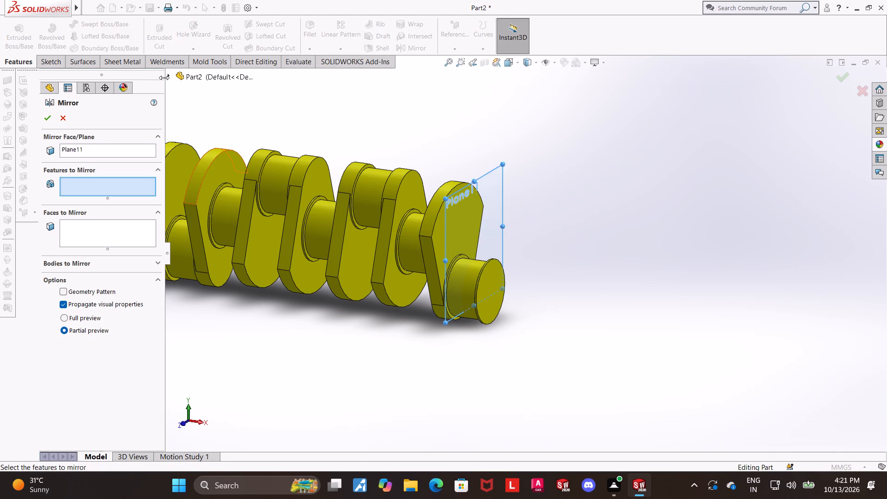
{"action": "left_click", "coordinate": [168, 76]}
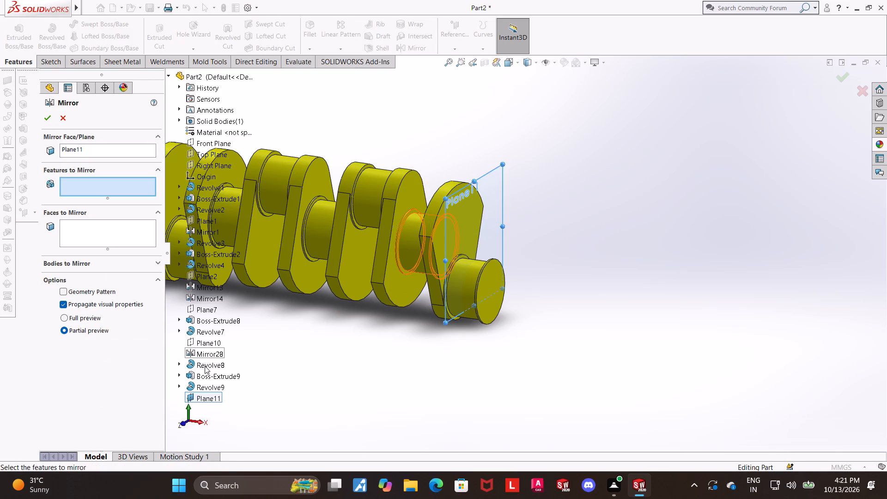
{"action": "left_click", "coordinate": [200, 377]}
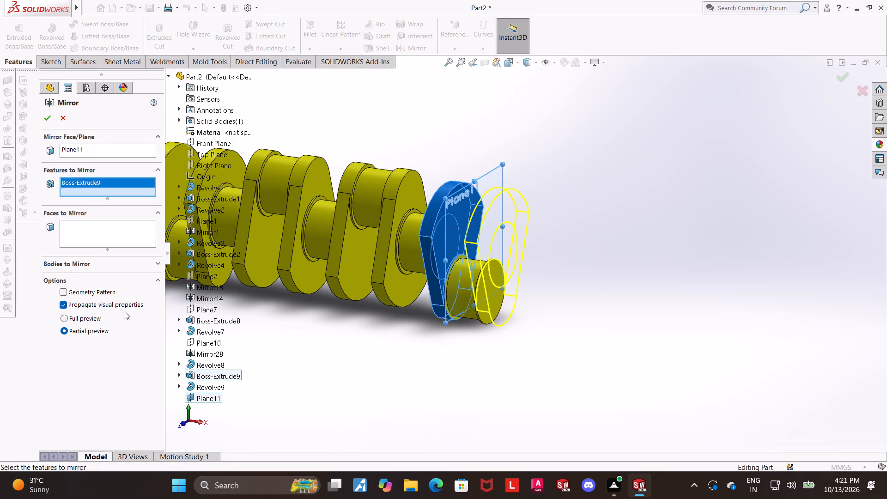
{"action": "left_click", "coordinate": [44, 118]}
{"action": "left_click", "coordinate": [670, 214]}
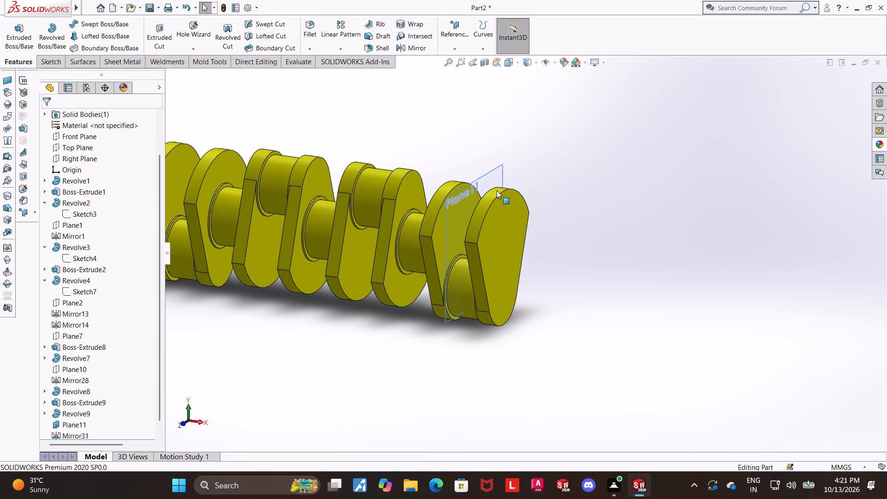
Hide the mid-crankpin reference plane.
{"action": "scroll", "coordinate": [73, 416], "scroll_direction": "down", "scroll_amount": 4}
{"action": "right_click", "coordinate": [71, 413]}
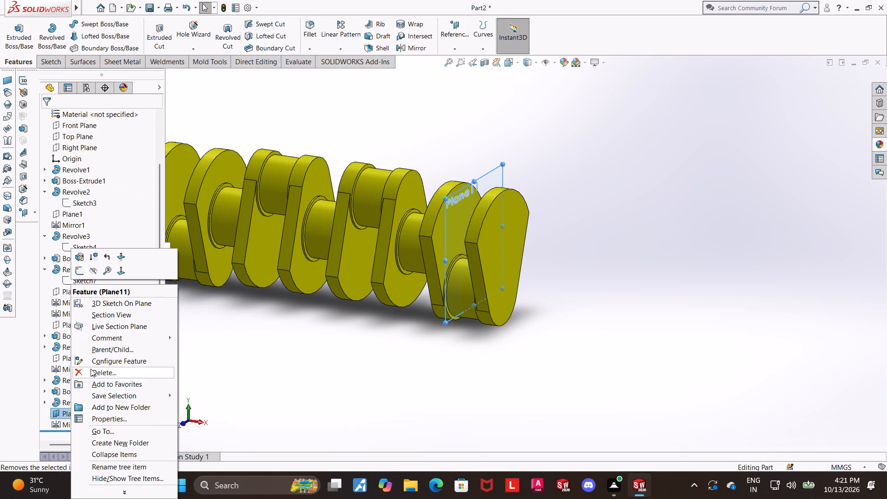
{"action": "left_click", "coordinate": [98, 274]}
Examine the mirrored web and the neighbouring webs and journals at the crankshaft's end from several angles.
{"action": "scroll", "coordinate": [622, 329], "scroll_direction": "up", "scroll_amount": 1}
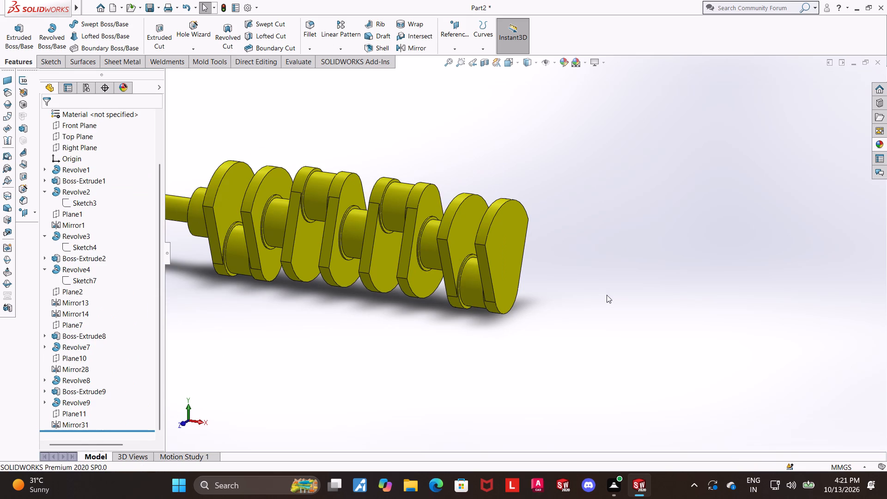
{"action": "scroll", "coordinate": [598, 265], "scroll_direction": "down", "scroll_amount": 1}
{"action": "middle_click_drag", "start_coordinate": [595, 274], "coordinate": [589, 278]}
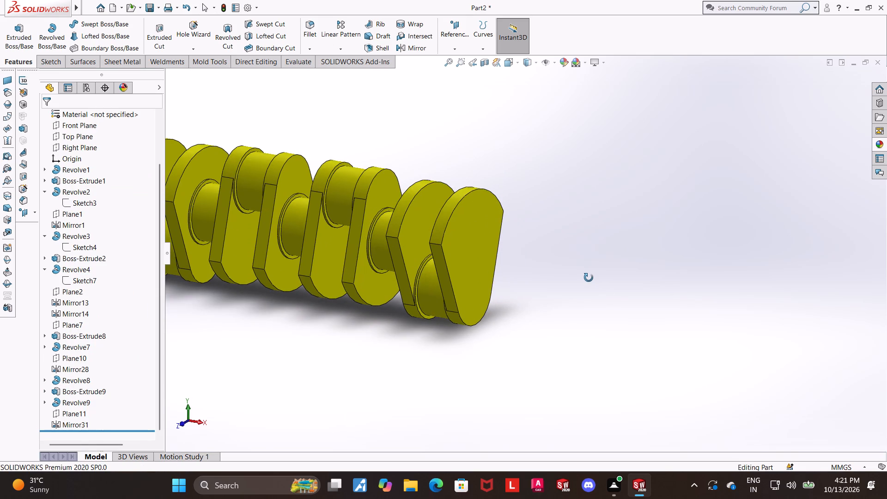
{"action": "middle_click_drag", "start_coordinate": [589, 278], "coordinate": [592, 279]}
{"action": "scroll", "coordinate": [464, 260], "scroll_direction": "up", "scroll_amount": 1}
{"action": "middle_click_drag", "start_coordinate": [529, 241], "coordinate": [539, 235]}
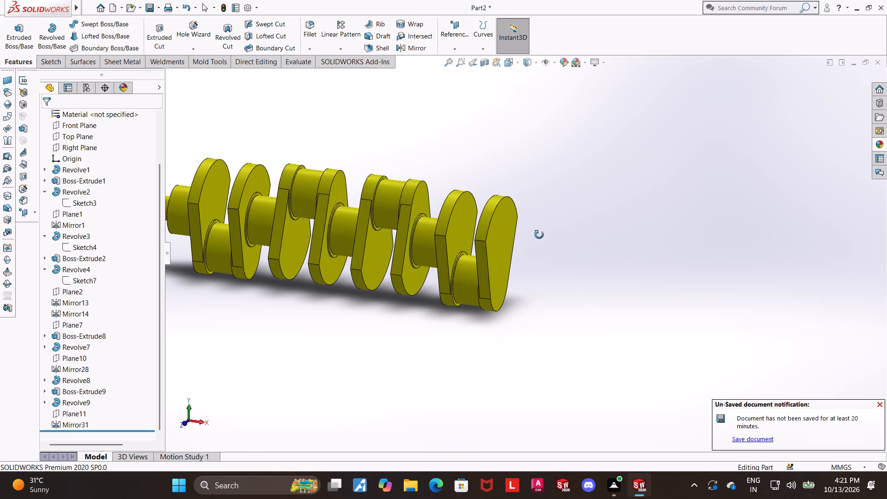
{"action": "middle_click_drag", "start_coordinate": [539, 235], "coordinate": [553, 217]}
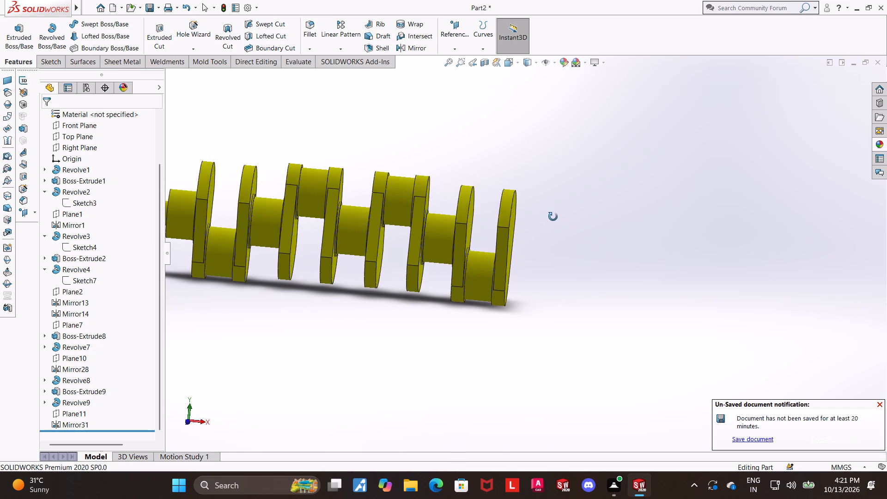
{"action": "middle_click_drag", "start_coordinate": [553, 217], "coordinate": [546, 222]}
{"action": "scroll", "coordinate": [536, 221], "scroll_direction": "down", "scroll_amount": 2}
{"action": "middle_click_drag", "start_coordinate": [522, 242], "coordinate": [520, 243]}
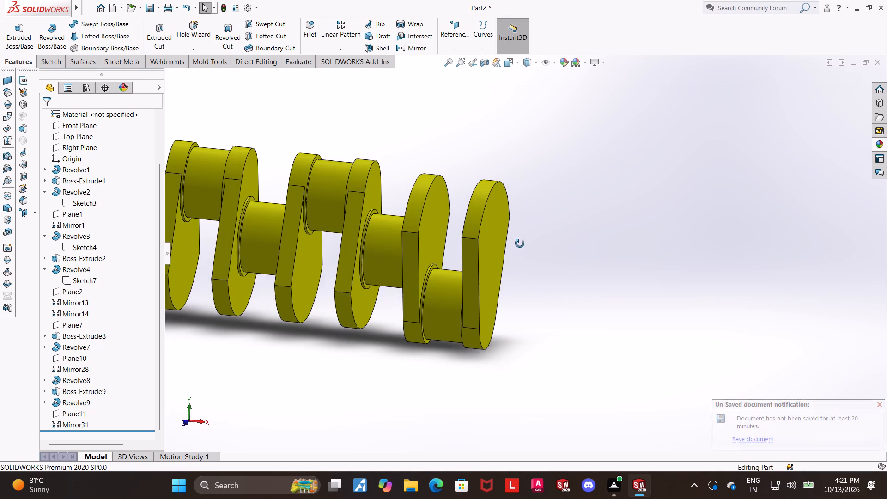
{"action": "middle_click_drag", "start_coordinate": [520, 243], "coordinate": [505, 253]}
{"action": "scroll", "coordinate": [526, 268], "scroll_direction": "up", "scroll_amount": 1}
{"action": "scroll", "coordinate": [521, 268], "scroll_direction": "down", "scroll_amount": 1}
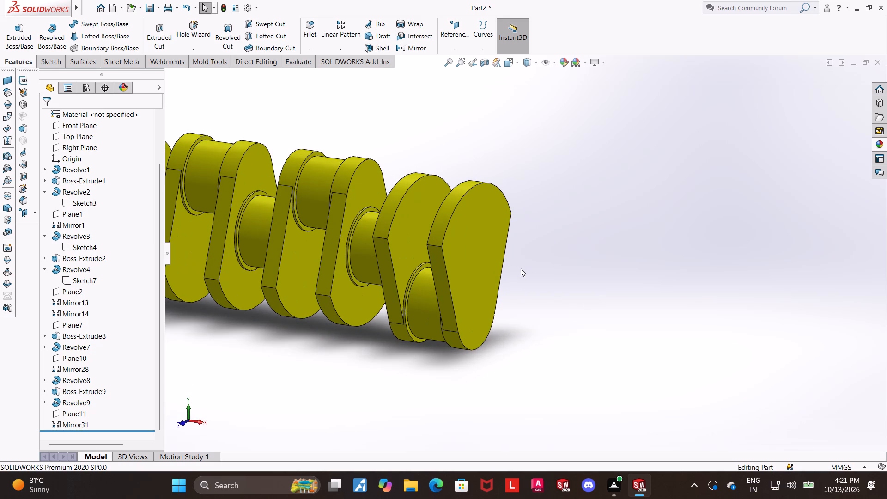
{"action": "left_click", "coordinate": [485, 245]}
{"action": "left_click", "coordinate": [586, 264]}
{"action": "scroll", "coordinate": [478, 280], "scroll_direction": "up", "scroll_amount": 1}
{"action": "scroll", "coordinate": [559, 240], "scroll_direction": "down", "scroll_amount": 1}
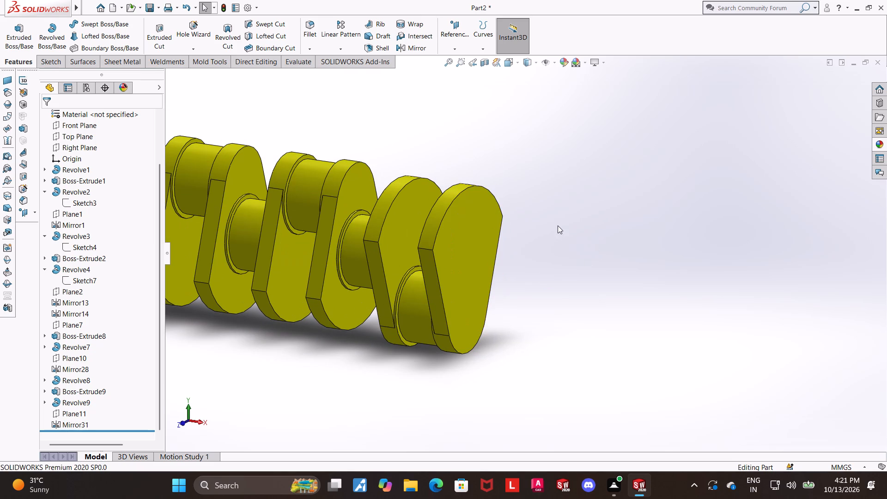
{"action": "scroll", "coordinate": [515, 220], "scroll_direction": "down", "scroll_amount": 2}
{"action": "scroll", "coordinate": [514, 233], "scroll_direction": "up", "scroll_amount": 2}
{"action": "scroll", "coordinate": [526, 257], "scroll_direction": "down", "scroll_amount": 1}
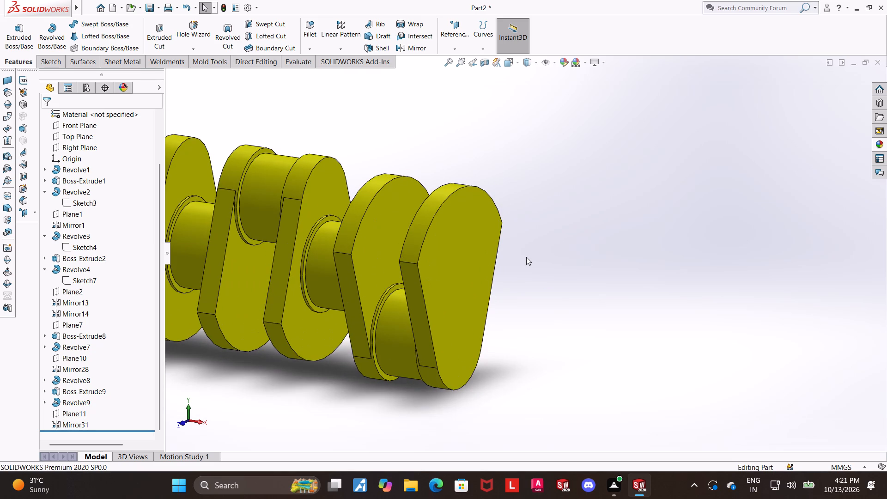
{"action": "scroll", "coordinate": [526, 257], "scroll_direction": "down", "scroll_amount": 1}
{"action": "scroll", "coordinate": [526, 257], "scroll_direction": "up", "scroll_amount": 2}
{"action": "middle_click_drag", "start_coordinate": [529, 287], "coordinate": [565, 264]}
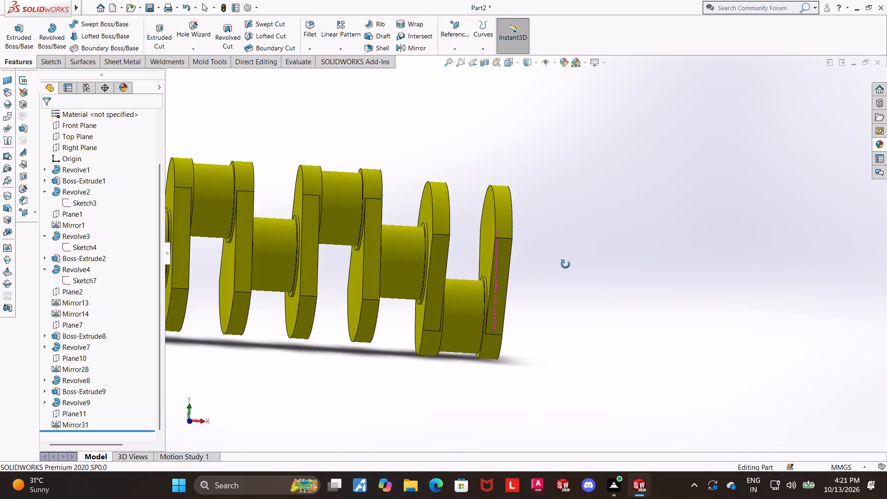
{"action": "middle_click_drag", "start_coordinate": [565, 264], "coordinate": [551, 274]}
{"action": "left_click", "coordinate": [375, 269]}
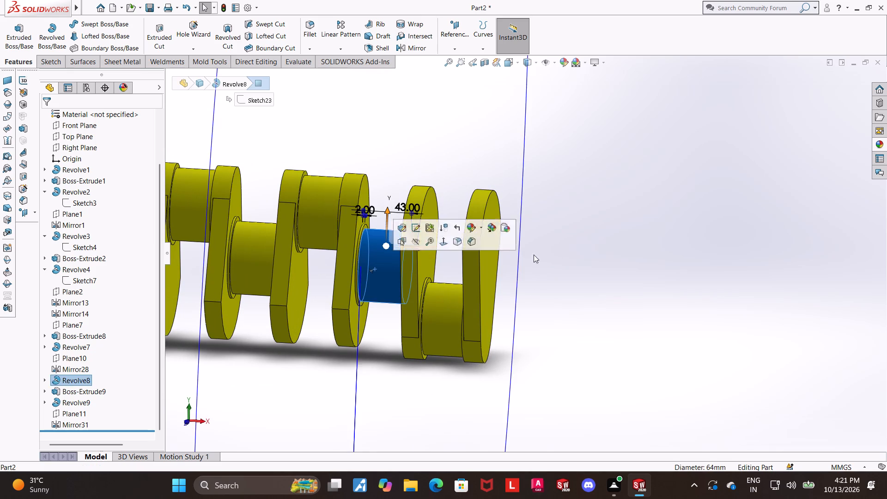
{"action": "left_click", "coordinate": [598, 239]}
Mirror the collared main journal (Revolve8) about the mid-crankpin plane onto the outer face of the last web.
{"action": "left_click", "coordinate": [76, 417]}
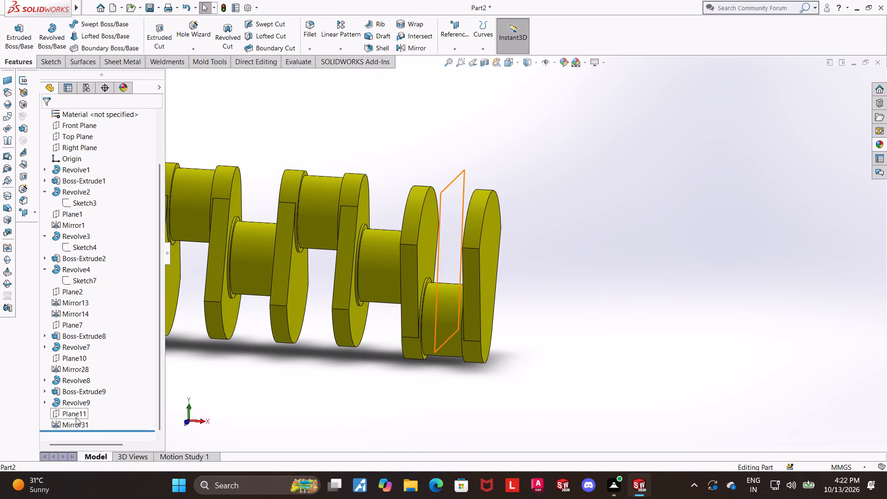
{"action": "left_click", "coordinate": [413, 49]}
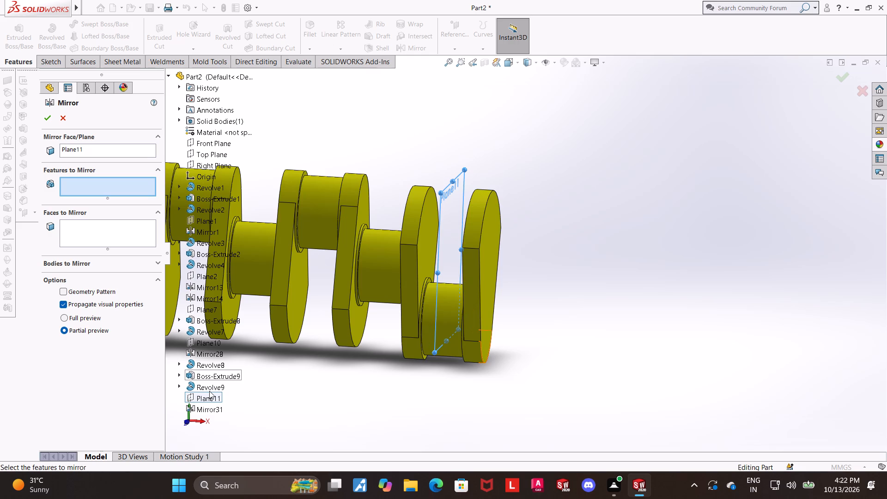
{"action": "left_click", "coordinate": [209, 366]}
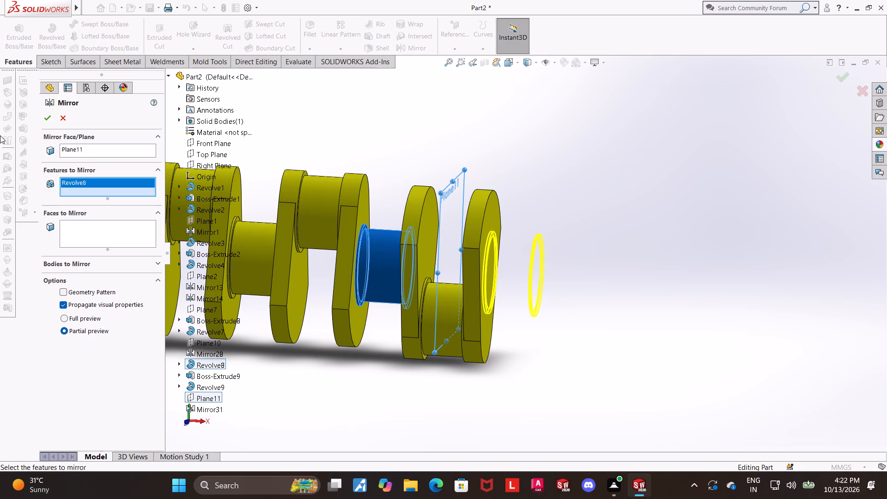
{"action": "left_click", "coordinate": [43, 114]}
{"action": "left_click", "coordinate": [634, 225]}
{"action": "scroll", "coordinate": [609, 256], "scroll_direction": "up", "scroll_amount": 2}
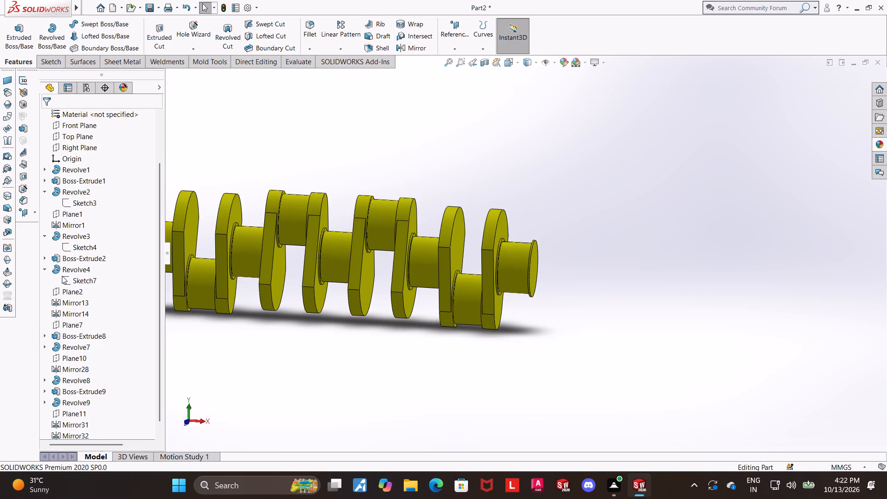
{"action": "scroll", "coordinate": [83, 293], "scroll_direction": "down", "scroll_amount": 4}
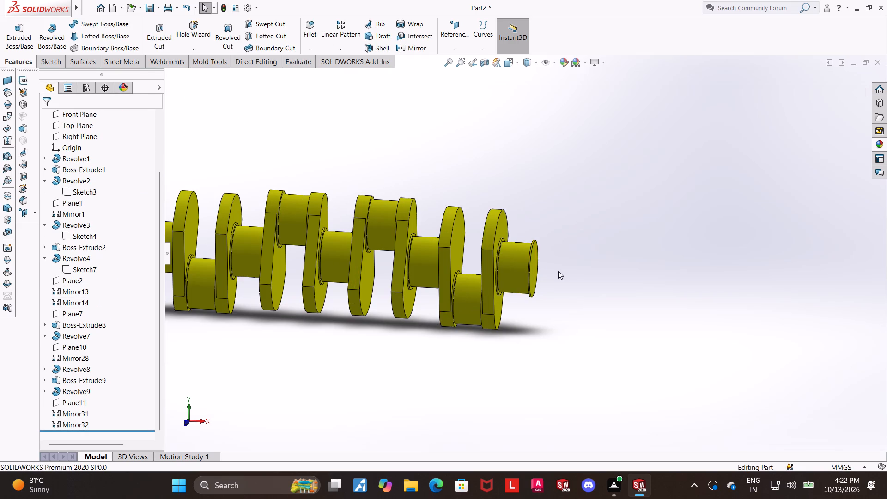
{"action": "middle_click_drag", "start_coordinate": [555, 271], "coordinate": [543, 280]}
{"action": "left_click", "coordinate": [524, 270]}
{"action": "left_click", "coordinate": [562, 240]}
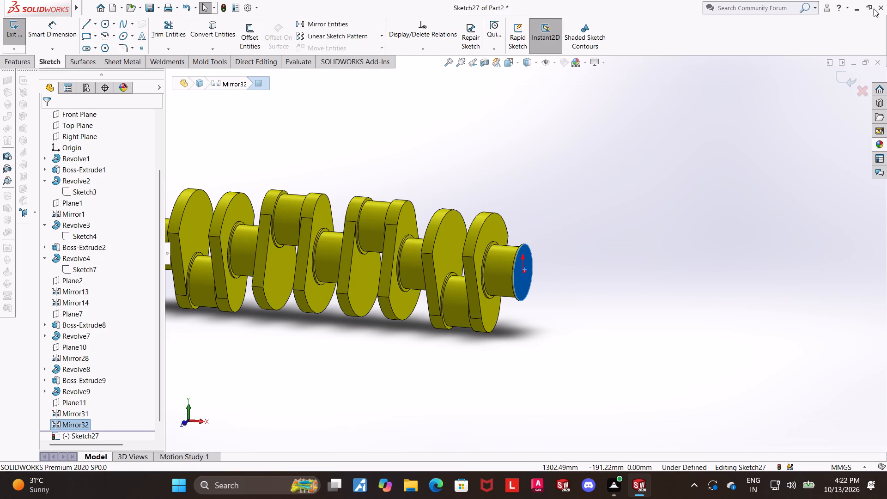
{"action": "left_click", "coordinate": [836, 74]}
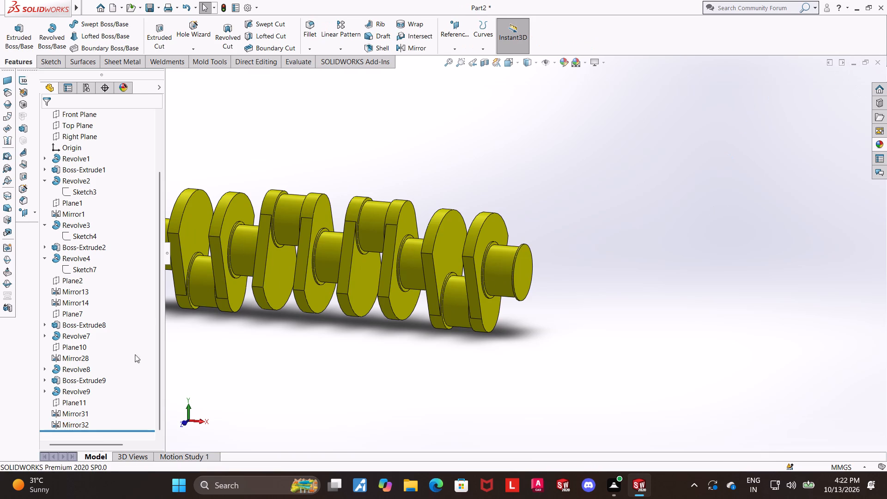
On the free end face of the last main journal, sketch a circle of about 86 mm radius centred on the shaft axis.
{"action": "scroll", "coordinate": [71, 388], "scroll_direction": "down", "scroll_amount": 4}
{"action": "left_click", "coordinate": [529, 272]}
{"action": "left_click", "coordinate": [568, 248]}
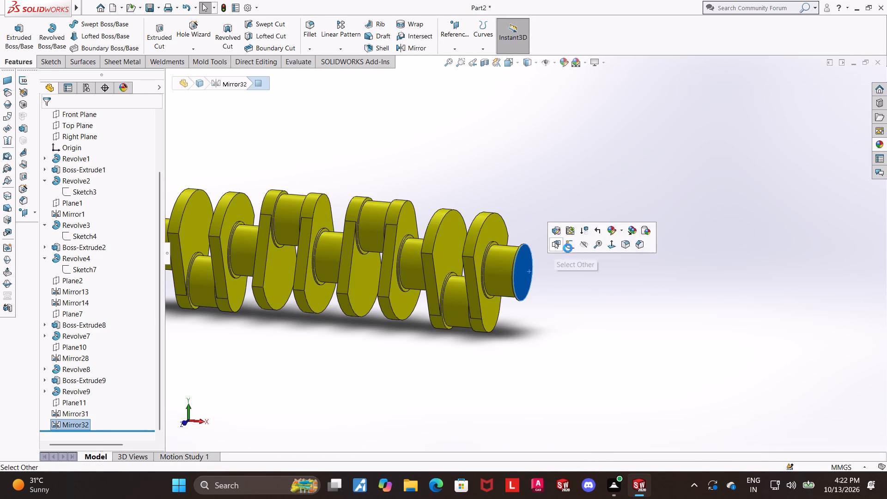
{"action": "left_click", "coordinate": [90, 434]}
{"action": "left_click", "coordinate": [117, 417]}
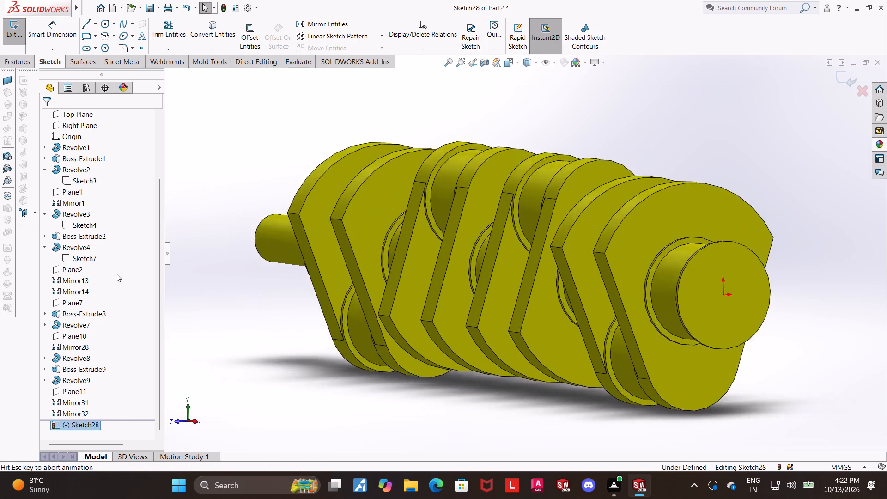
{"action": "left_click", "coordinate": [107, 21]}
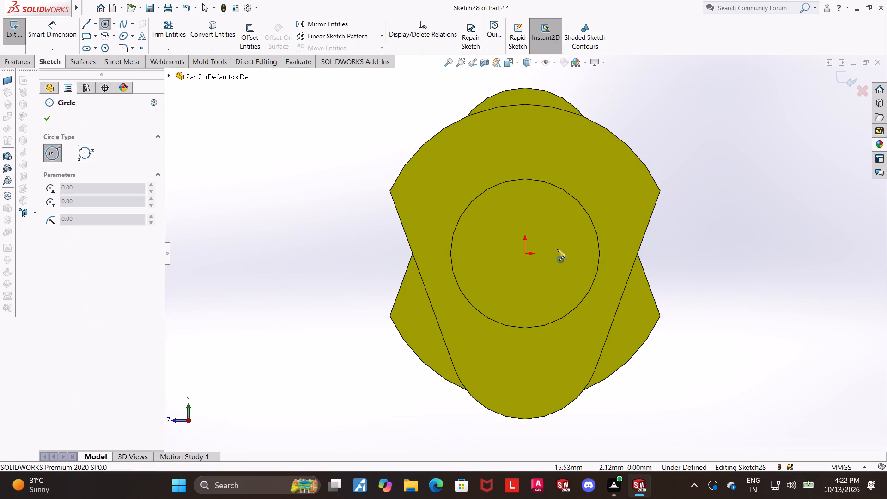
{"action": "left_click", "coordinate": [527, 253]}
{"action": "left_click", "coordinate": [682, 171]}
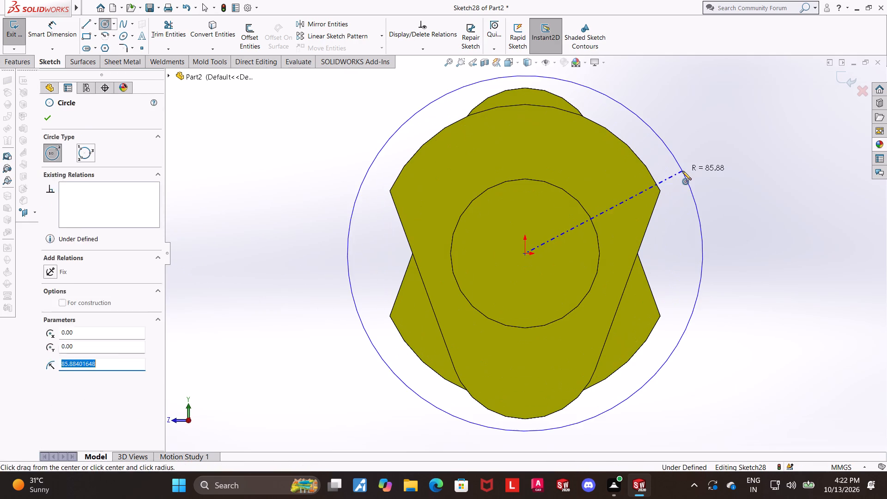
{"action": "key", "text": "Escape"}
{"action": "key", "text": "Escape"}
Dimension the circle's diameter to 144 mm and finish the sketch.
{"action": "left_click", "coordinate": [44, 34]}
{"action": "left_click", "coordinate": [667, 136]}
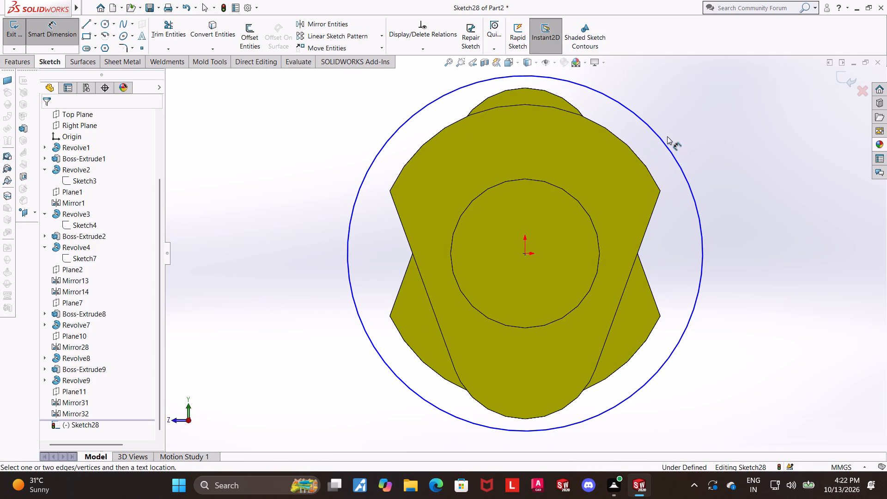
{"action": "left_click", "coordinate": [663, 140]}
{"action": "left_click", "coordinate": [692, 125]}
{"action": "key", "text": "1"}
{"action": "type", "text": "44"}
{"action": "key", "text": "Return"}
{"action": "key", "text": "Escape"}
{"action": "left_click", "coordinate": [838, 80]}
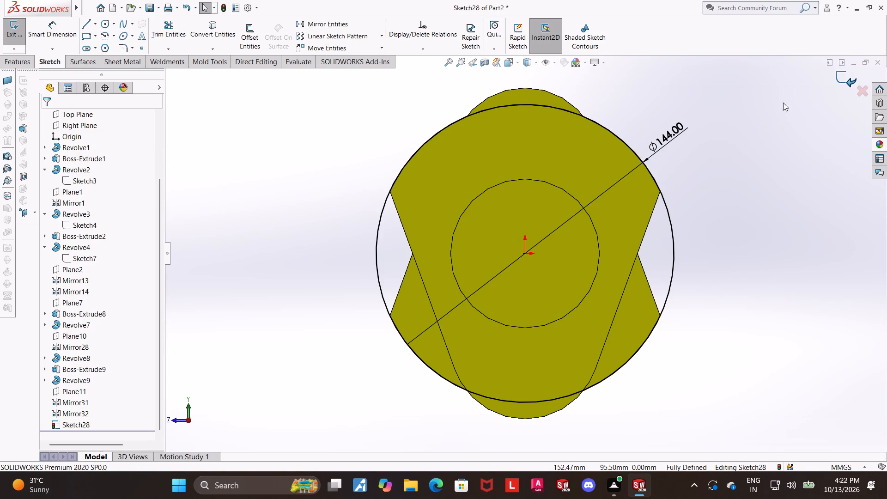
Extrude the 144 mm circle outward from the journal's end face as a solid disc flange, keeping the preset extrusion settings.
{"action": "scroll", "coordinate": [747, 141], "scroll_direction": "up", "scroll_amount": 4}
{"action": "scroll", "coordinate": [688, 192], "scroll_direction": "up", "scroll_amount": 2}
{"action": "middle_click_drag", "start_coordinate": [697, 196], "coordinate": [729, 215]}
{"action": "left_click", "coordinate": [26, 30]}
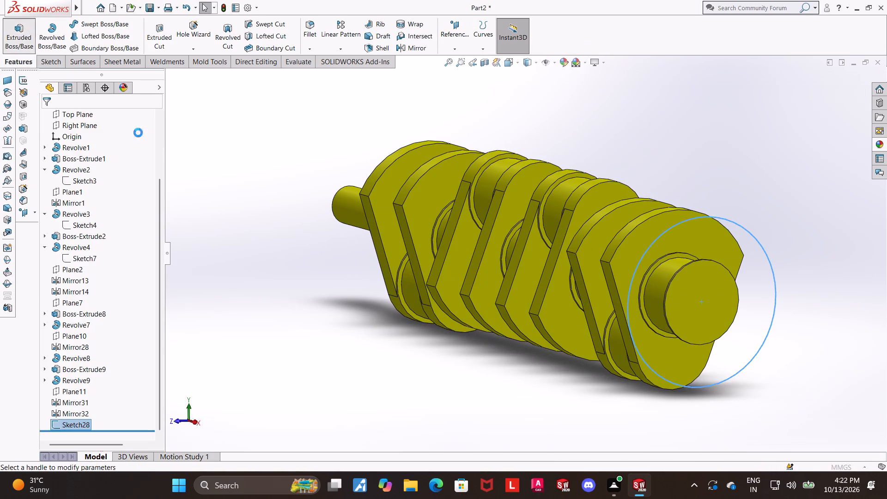
{"action": "left_click", "coordinate": [50, 123]}
{"action": "scroll", "coordinate": [289, 292], "scroll_direction": "up", "scroll_amount": 4}
{"action": "left_click", "coordinate": [380, 310]}
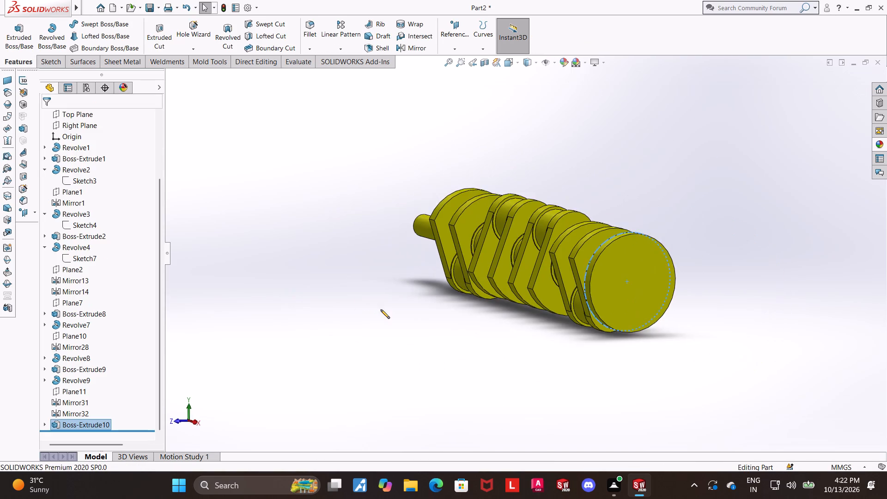
Measure the crankshaft's overall length from the narrow front shaft's end face to the flange's outer face.
{"action": "middle_click_drag", "start_coordinate": [381, 310], "coordinate": [474, 279]}
{"action": "left_click", "coordinate": [286, 62]}
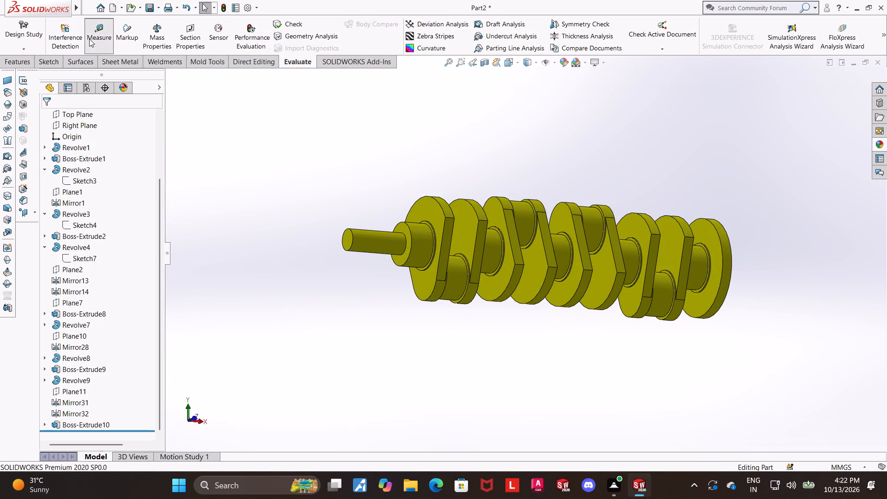
{"action": "left_click", "coordinate": [89, 39]}
{"action": "left_click", "coordinate": [345, 240]}
{"action": "middle_click_drag", "start_coordinate": [692, 308], "coordinate": [475, 298]}
{"action": "middle_click_drag", "start_coordinate": [567, 304], "coordinate": [622, 317]}
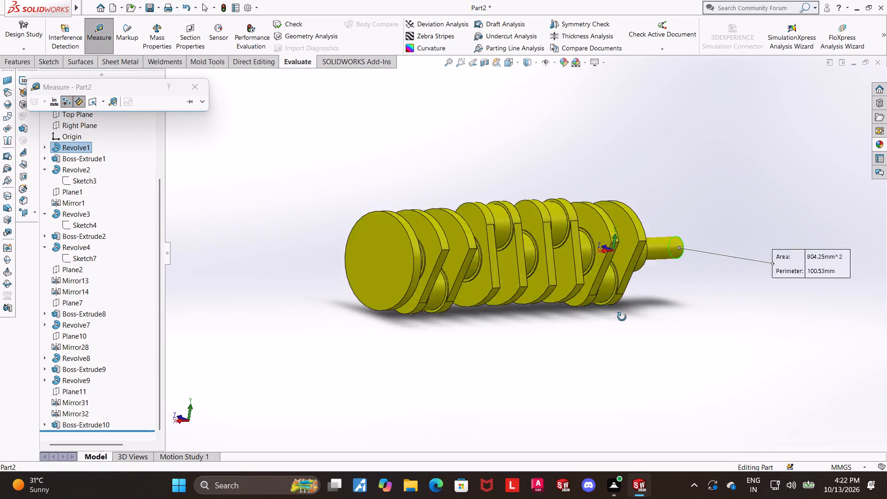
{"action": "middle_click_drag", "start_coordinate": [622, 317], "coordinate": [651, 324]}
{"action": "left_click", "coordinate": [522, 269]}
{"action": "scroll", "coordinate": [498, 271], "scroll_direction": "down", "scroll_amount": 1}
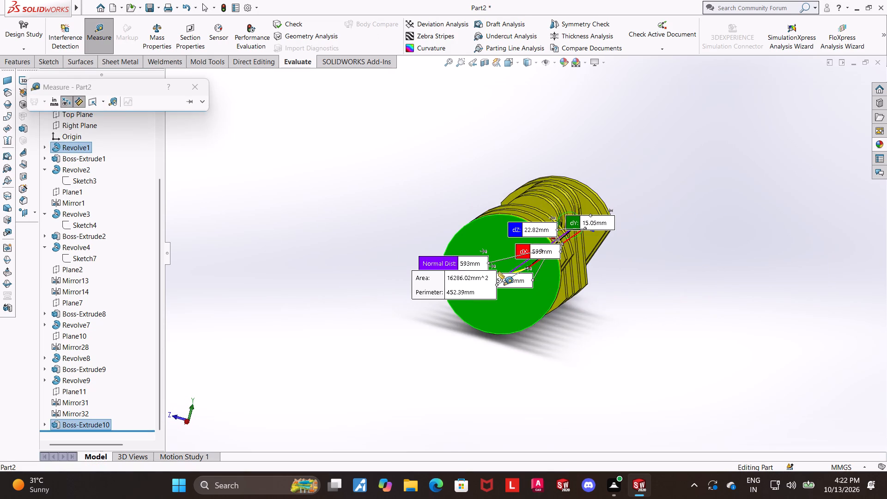
{"action": "scroll", "coordinate": [498, 271], "scroll_direction": "down", "scroll_amount": 2}
{"action": "scroll", "coordinate": [498, 273], "scroll_direction": "up", "scroll_amount": 3}
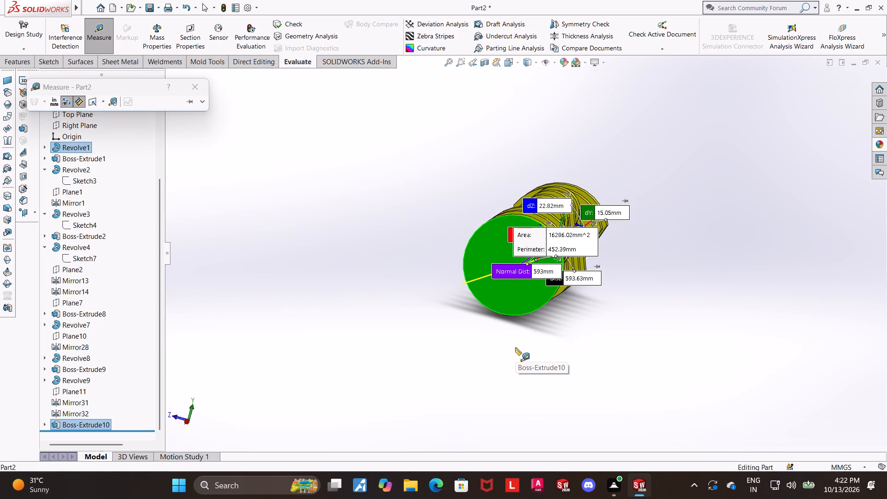
{"action": "scroll", "coordinate": [515, 347], "scroll_direction": "down", "scroll_amount": 1}
{"action": "key", "text": "Escape"}
{"action": "key", "text": "Escape"}
Examine the new end flange and the whole row of webs, journals and crankpins from several angles.
{"action": "scroll", "coordinate": [569, 274], "scroll_direction": "down", "scroll_amount": 1}
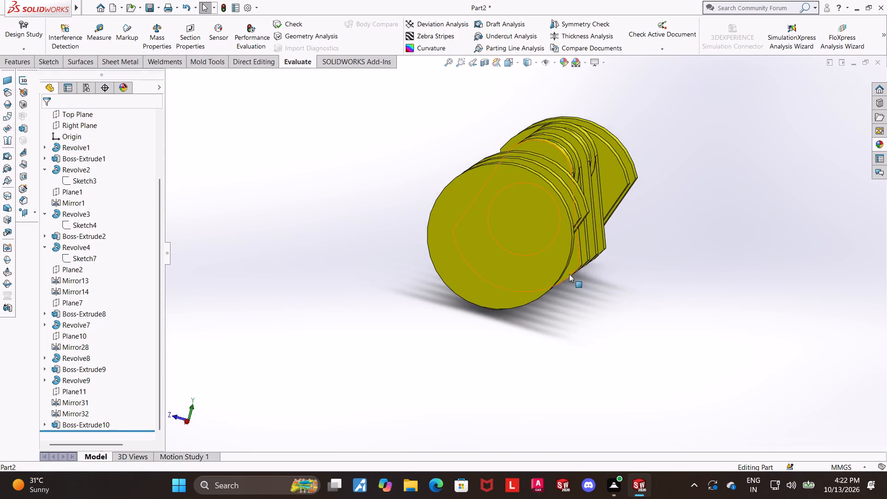
{"action": "scroll", "coordinate": [569, 274], "scroll_direction": "down", "scroll_amount": 2}
{"action": "middle_click_drag", "start_coordinate": [553, 296], "coordinate": [602, 304]}
{"action": "scroll", "coordinate": [602, 304], "scroll_direction": "up", "scroll_amount": 4}
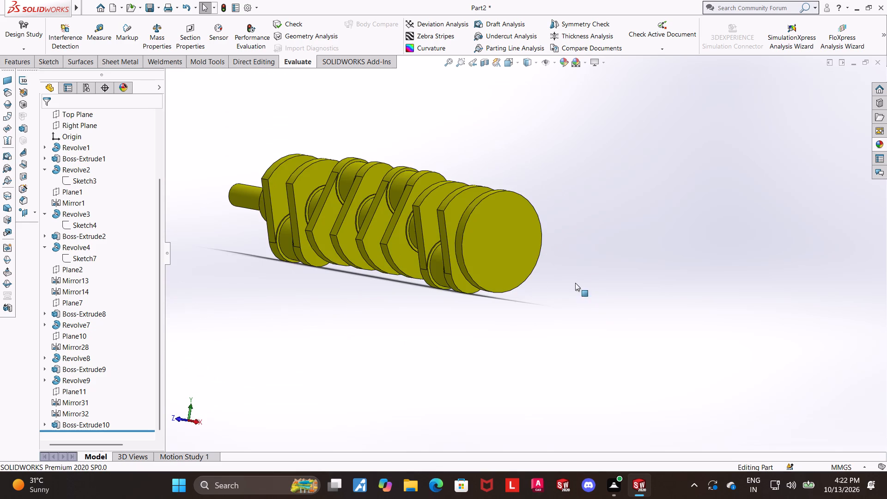
{"action": "scroll", "coordinate": [561, 275], "scroll_direction": "up", "scroll_amount": 2}
{"action": "scroll", "coordinate": [392, 190], "scroll_direction": "down", "scroll_amount": 4}
{"action": "scroll", "coordinate": [412, 312], "scroll_direction": "up", "scroll_amount": 1}
{"action": "middle_click_drag", "start_coordinate": [414, 312], "coordinate": [458, 316]}
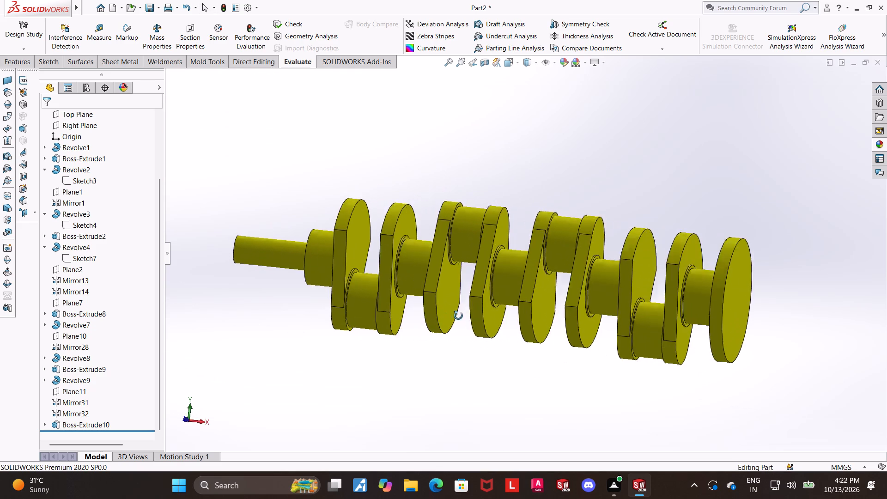
{"action": "middle_click_drag", "start_coordinate": [458, 316], "coordinate": [484, 371]}
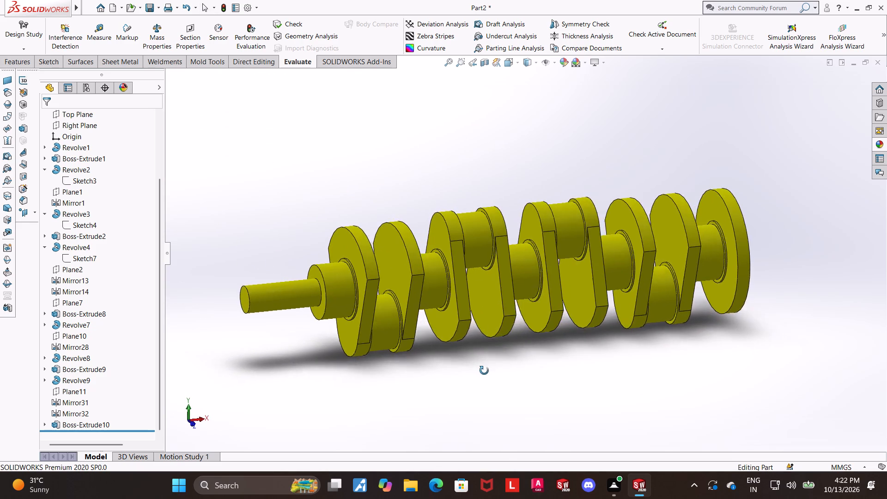
{"action": "middle_click_drag", "start_coordinate": [484, 371], "coordinate": [460, 369]}
{"action": "scroll", "coordinate": [423, 309], "scroll_direction": "down", "scroll_amount": 2}
{"action": "middle_click_drag", "start_coordinate": [414, 312], "coordinate": [437, 312]}
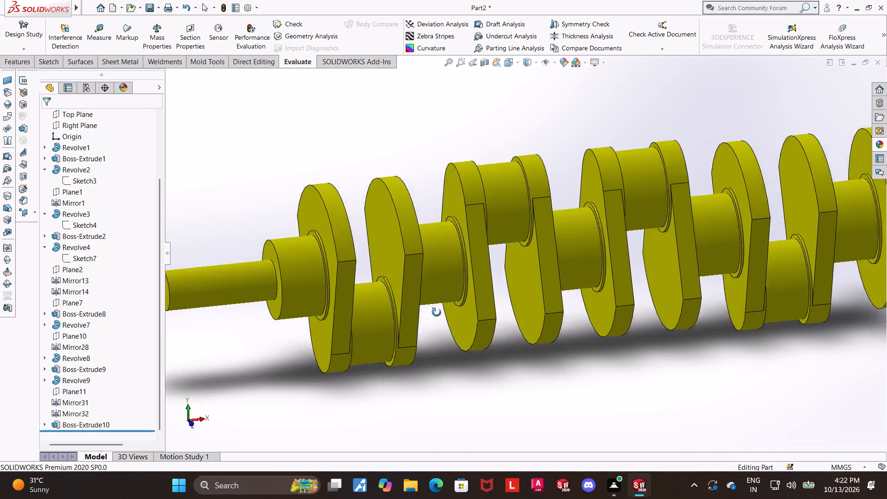
{"action": "scroll", "coordinate": [437, 312], "scroll_direction": "up", "scroll_amount": 1}
{"action": "middle_click_drag", "start_coordinate": [437, 312], "coordinate": [457, 311]}
Measure again the distance between the narrow front shaft's end face and the flange's outer face.
{"action": "left_click", "coordinate": [109, 30]}
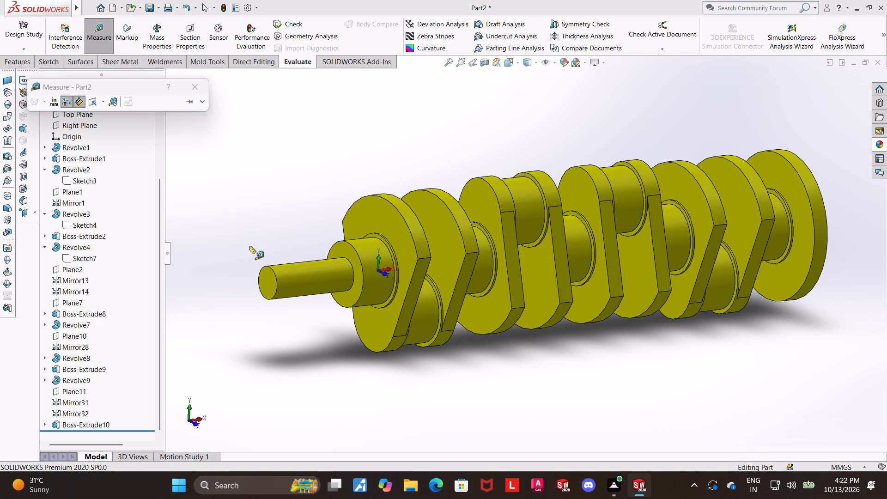
{"action": "left_click", "coordinate": [264, 281]}
{"action": "scroll", "coordinate": [395, 283], "scroll_direction": "up", "scroll_amount": 5}
{"action": "middle_click_drag", "start_coordinate": [780, 250], "coordinate": [707, 268]}
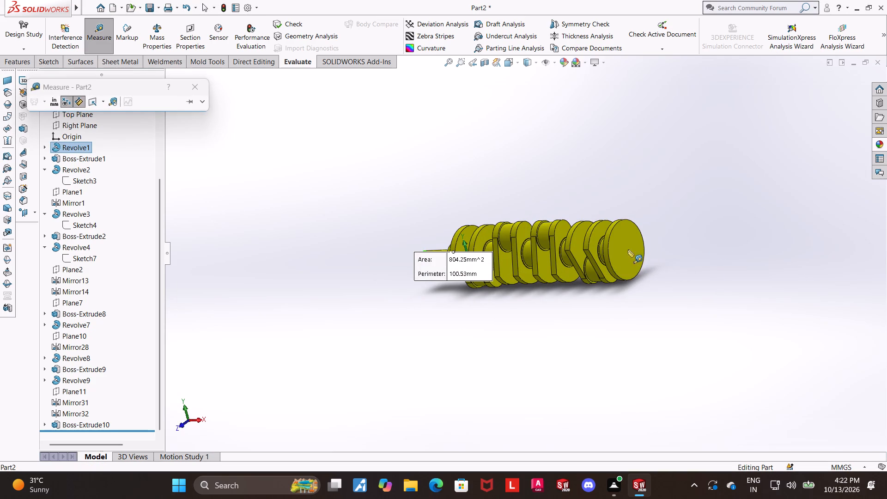
{"action": "left_click", "coordinate": [620, 247]}
{"action": "scroll", "coordinate": [641, 231], "scroll_direction": "down", "scroll_amount": 1}
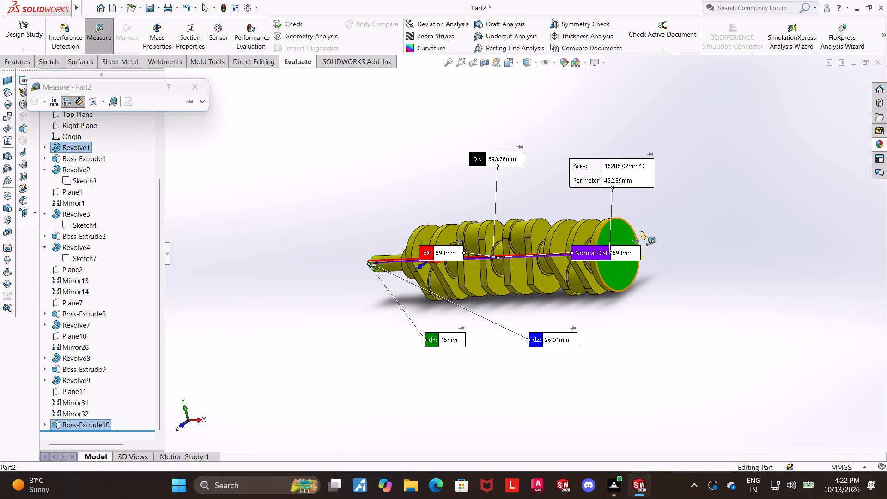
{"action": "scroll", "coordinate": [641, 231], "scroll_direction": "down", "scroll_amount": 1}
{"action": "scroll", "coordinate": [576, 254], "scroll_direction": "up", "scroll_amount": 1}
{"action": "scroll", "coordinate": [576, 254], "scroll_direction": "down", "scroll_amount": 2}
{"action": "key", "text": "Escape"}
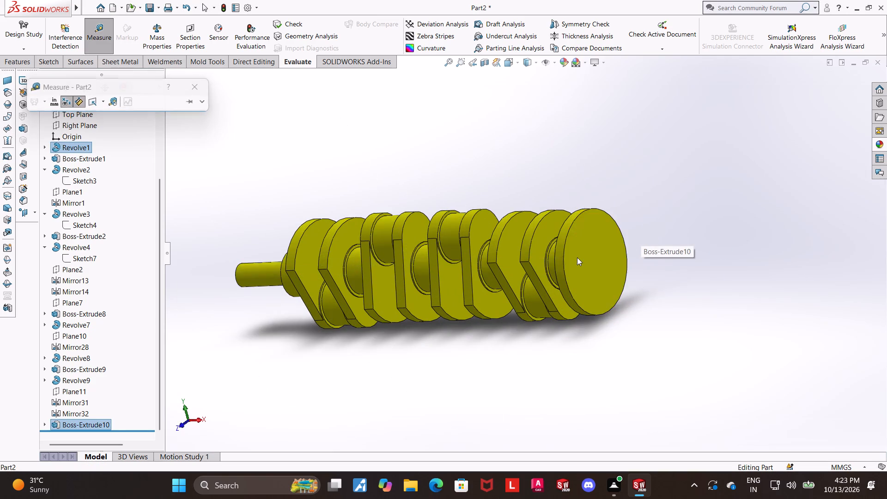
Examine the crankshaft from the front shaft to the end flange, checking the webs, crankpins and journal collars up close.
{"action": "scroll", "coordinate": [561, 263], "scroll_direction": "up", "scroll_amount": 3}
{"action": "middle_click_drag", "start_coordinate": [549, 269], "coordinate": [592, 272]}
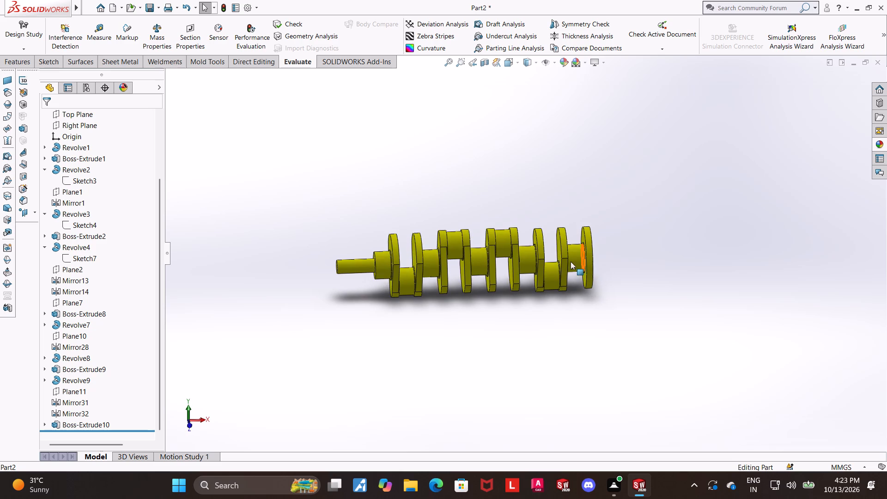
{"action": "scroll", "coordinate": [540, 255], "scroll_direction": "down", "scroll_amount": 2}
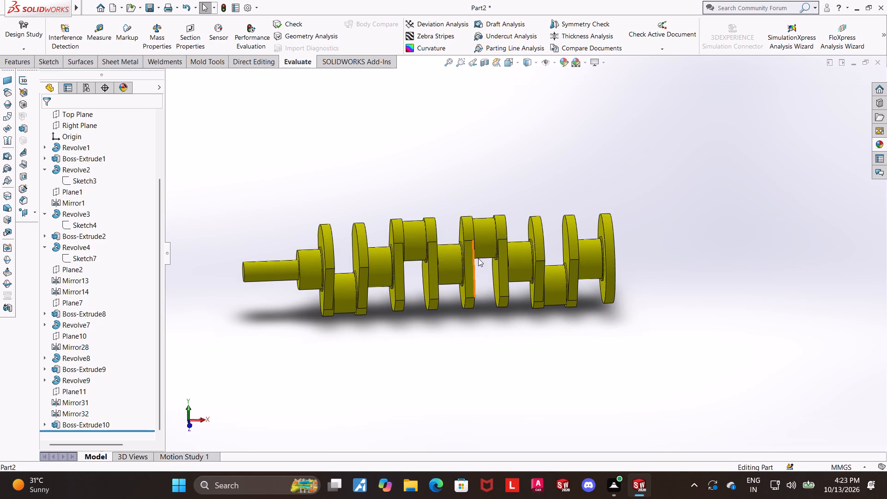
{"action": "scroll", "coordinate": [478, 258], "scroll_direction": "up", "scroll_amount": 1}
{"action": "middle_click_drag", "start_coordinate": [466, 258], "coordinate": [468, 263]}
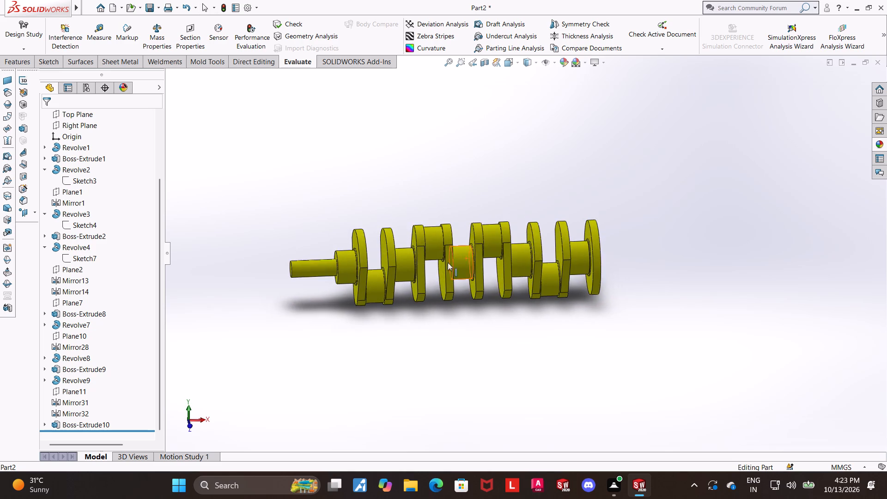
{"action": "scroll", "coordinate": [429, 268], "scroll_direction": "down", "scroll_amount": 8}
{"action": "middle_click_drag", "start_coordinate": [326, 284], "coordinate": [336, 278]}
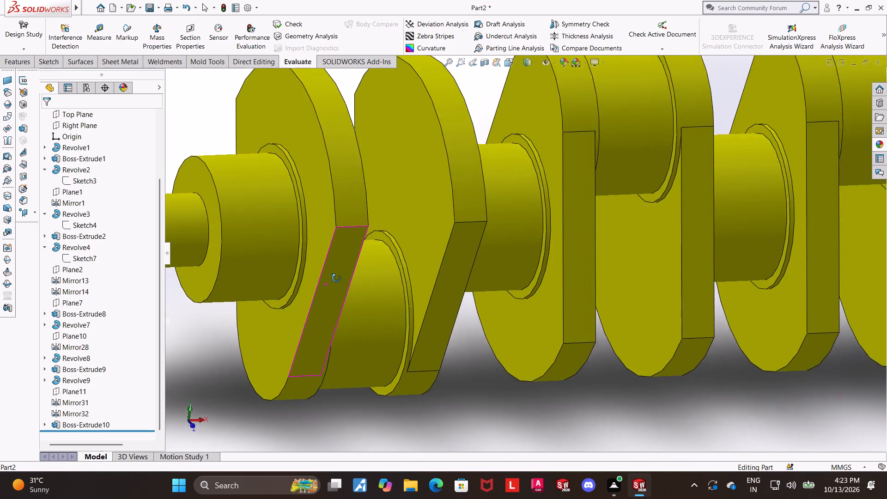
{"action": "middle_click_drag", "start_coordinate": [336, 278], "coordinate": [322, 279]}
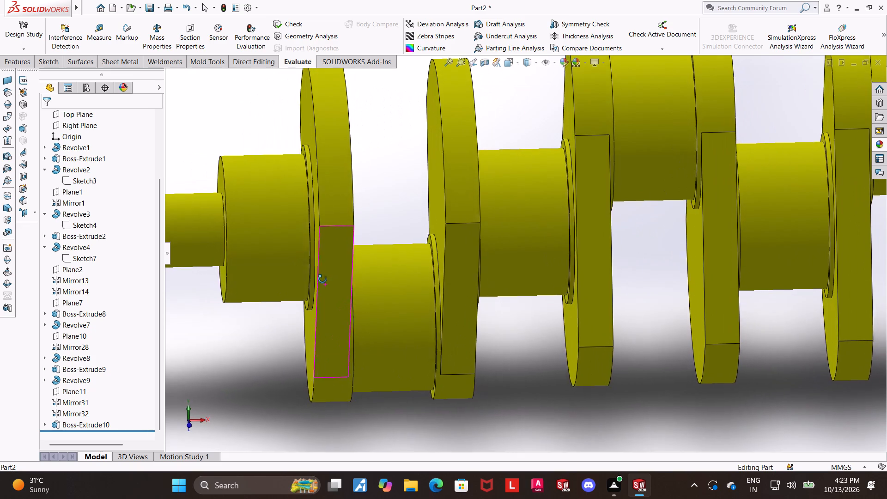
{"action": "middle_click_drag", "start_coordinate": [322, 279], "coordinate": [334, 283]}
{"action": "scroll", "coordinate": [334, 279], "scroll_direction": "up", "scroll_amount": 3}
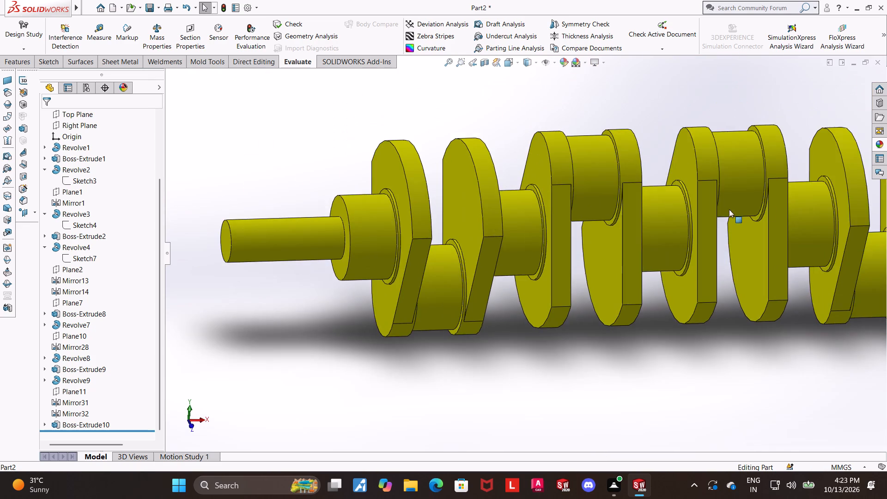
{"action": "middle_click_drag", "start_coordinate": [726, 218], "coordinate": [697, 224]}
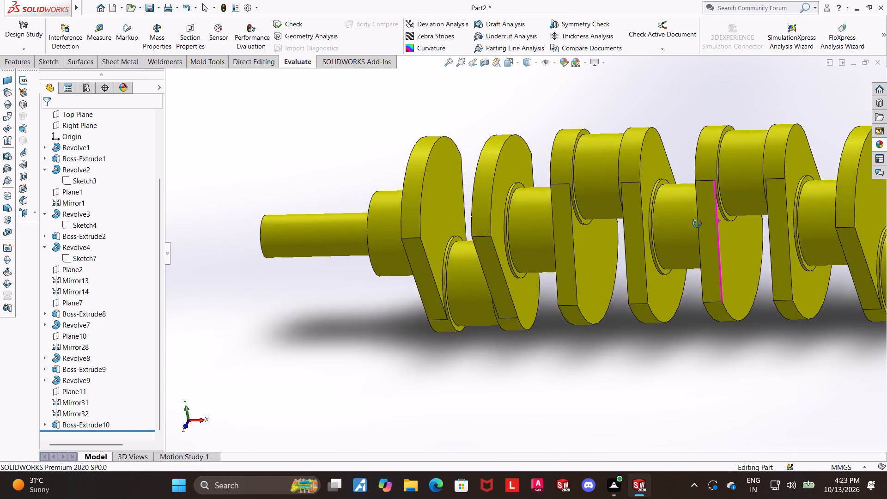
{"action": "middle_click_drag", "start_coordinate": [697, 224], "coordinate": [721, 235]}
{"action": "scroll", "coordinate": [721, 235], "scroll_direction": "up", "scroll_amount": 5}
{"action": "scroll", "coordinate": [677, 218], "scroll_direction": "down", "scroll_amount": 4}
{"action": "middle_click_drag", "start_coordinate": [586, 247], "coordinate": [574, 247]}
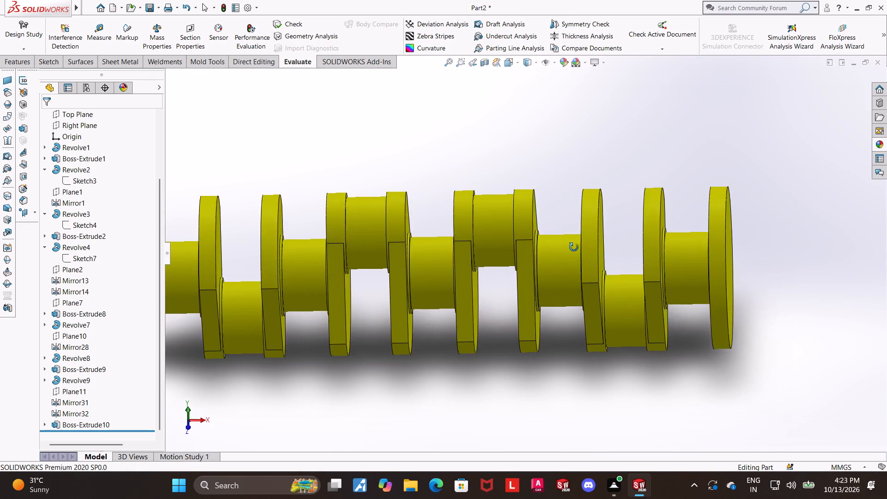
{"action": "middle_click_drag", "start_coordinate": [574, 247], "coordinate": [559, 243]}
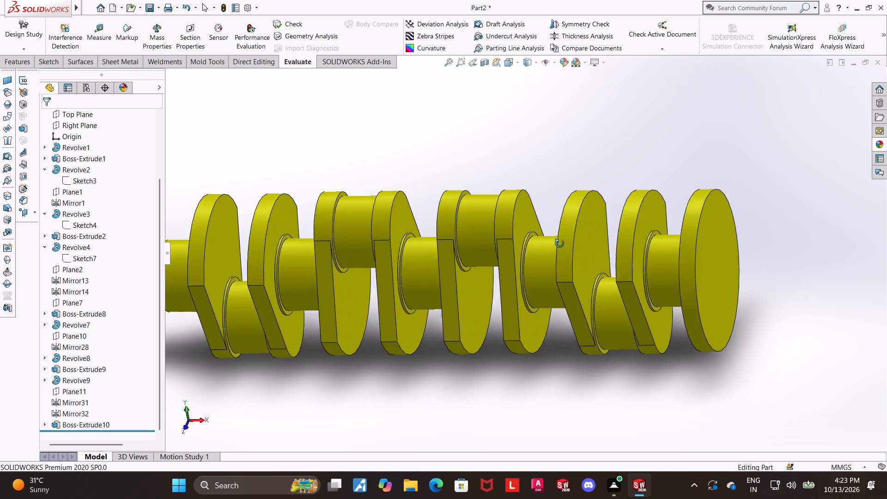
{"action": "middle_click_drag", "start_coordinate": [559, 243], "coordinate": [534, 234]}
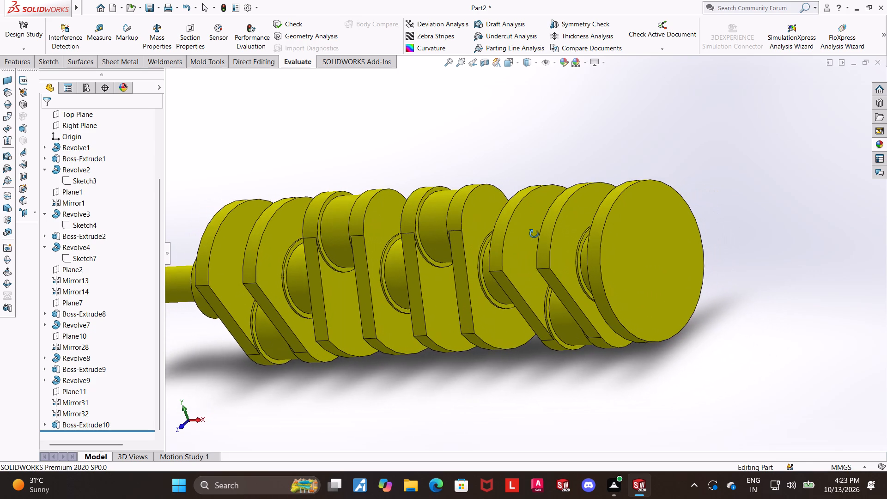
{"action": "middle_click_drag", "start_coordinate": [534, 234], "coordinate": [535, 233]}
{"action": "scroll", "coordinate": [540, 233], "scroll_direction": "up", "scroll_amount": 1}
{"action": "scroll", "coordinate": [634, 219], "scroll_direction": "up", "scroll_amount": 1}
{"action": "middle_click_drag", "start_coordinate": [635, 219], "coordinate": [665, 211]}
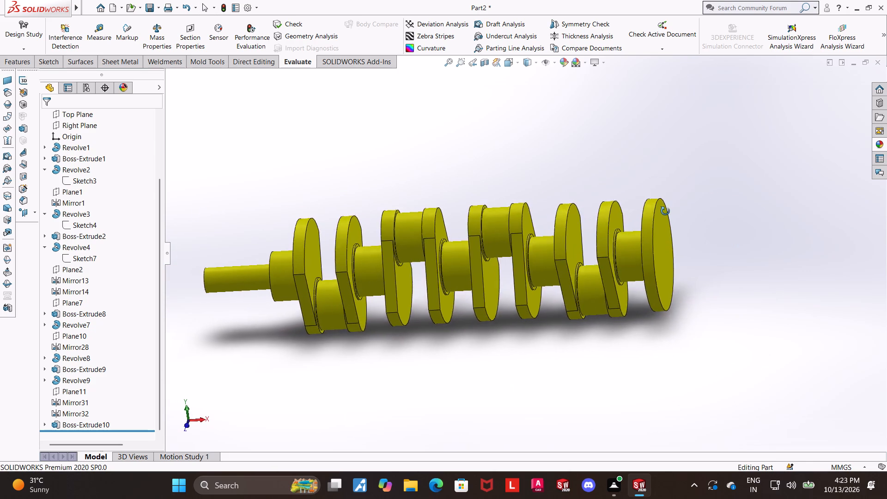
Examine the crankshaft's webs, crankpins and end flange from the side and at slight angles.
{"action": "middle_click_drag", "start_coordinate": [665, 211], "coordinate": [684, 203]}
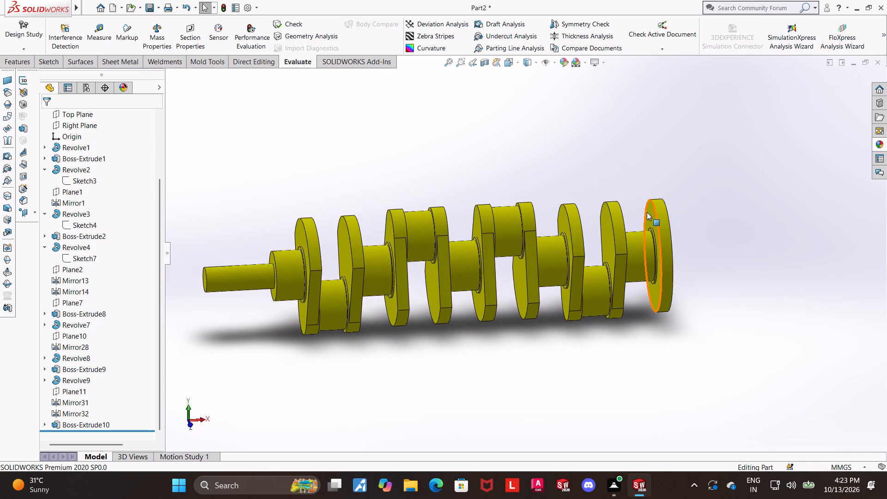
{"action": "scroll", "coordinate": [647, 212], "scroll_direction": "down", "scroll_amount": 1}
{"action": "scroll", "coordinate": [646, 213], "scroll_direction": "up", "scroll_amount": 1}
{"action": "scroll", "coordinate": [653, 223], "scroll_direction": "down", "scroll_amount": 2}
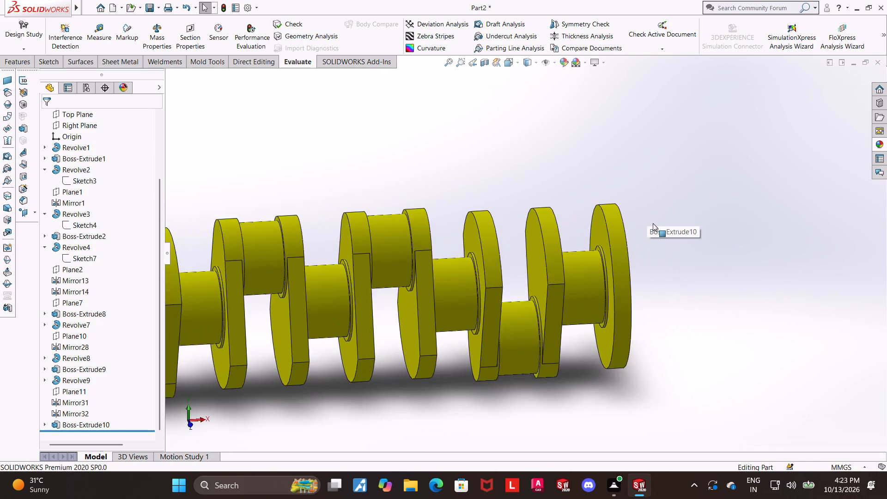
{"action": "scroll", "coordinate": [618, 223], "scroll_direction": "up", "scroll_amount": 4}
{"action": "scroll", "coordinate": [468, 233], "scroll_direction": "down", "scroll_amount": 4}
{"action": "scroll", "coordinate": [512, 250], "scroll_direction": "up", "scroll_amount": 1}
{"action": "middle_click_drag", "start_coordinate": [507, 250], "coordinate": [500, 235]}
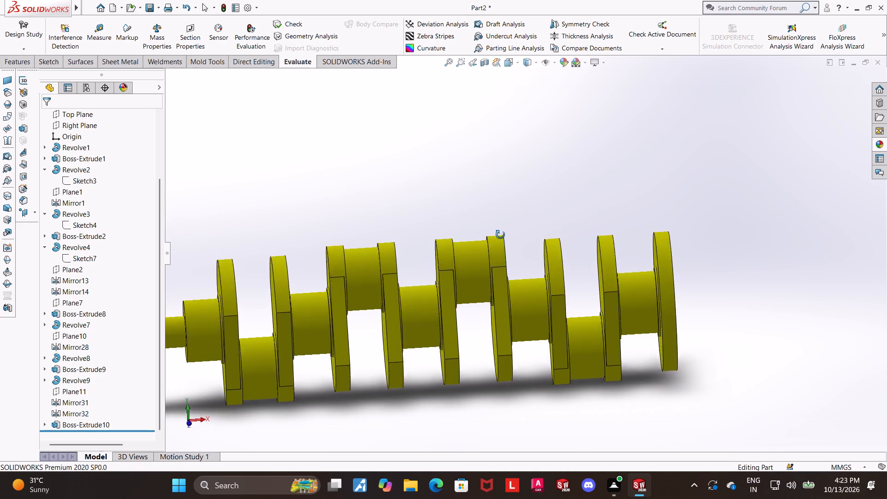
{"action": "middle_click_drag", "start_coordinate": [500, 235], "coordinate": [486, 198]}
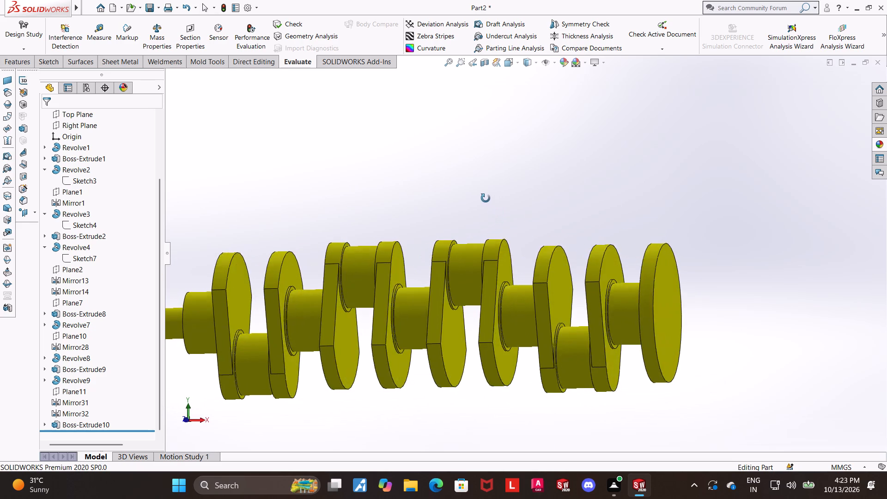
{"action": "middle_click_drag", "start_coordinate": [486, 198], "coordinate": [497, 195]}
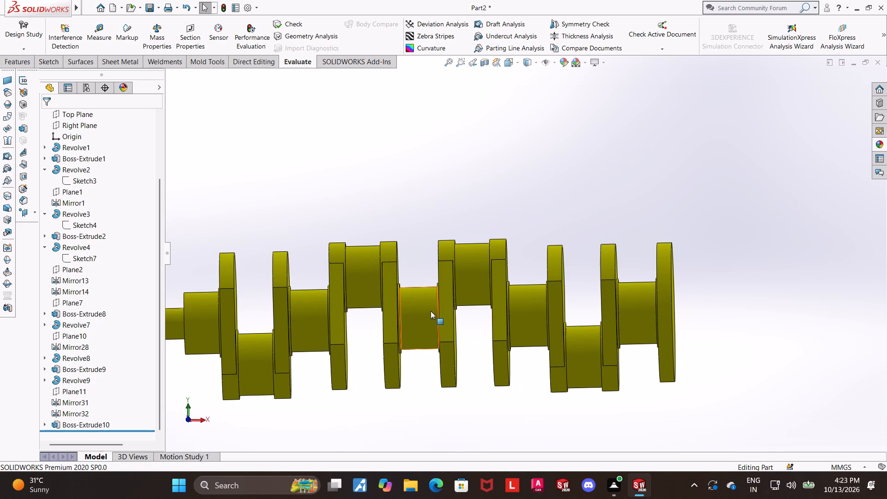
Inspect the first crankpin, the middle main journal and the main journal between the first and second throws for their sizes.
{"action": "left_click", "coordinate": [260, 366]}
{"action": "scroll", "coordinate": [255, 345], "scroll_direction": "down", "scroll_amount": 5}
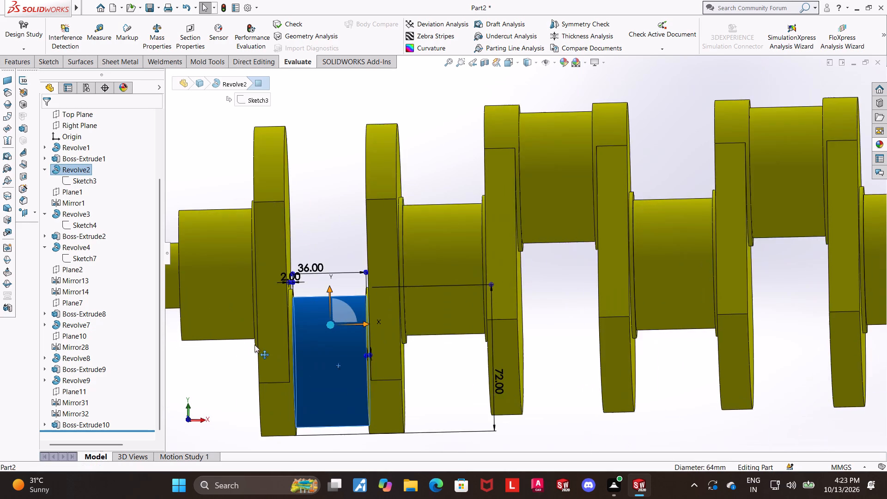
{"action": "scroll", "coordinate": [394, 287], "scroll_direction": "up", "scroll_amount": 2}
{"action": "left_click", "coordinate": [699, 239]}
{"action": "scroll", "coordinate": [699, 239], "scroll_direction": "up", "scroll_amount": 5}
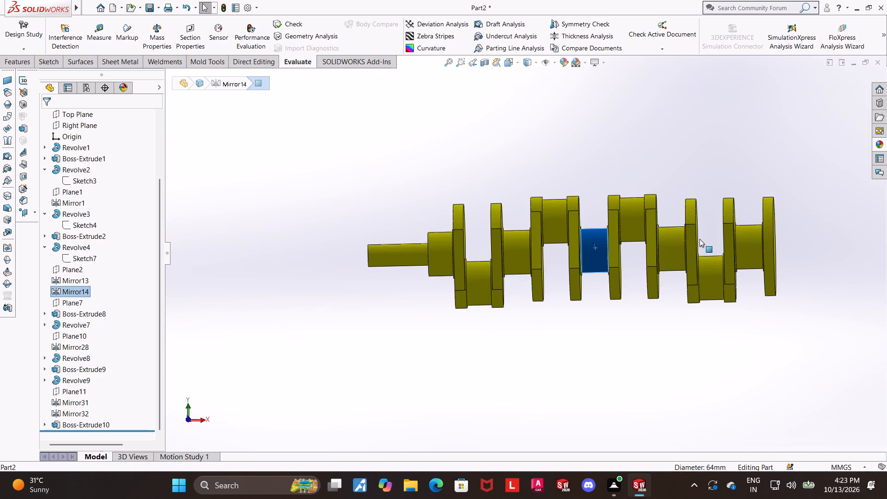
{"action": "scroll", "coordinate": [667, 232], "scroll_direction": "down", "scroll_amount": 4}
{"action": "scroll", "coordinate": [407, 284], "scroll_direction": "up", "scroll_amount": 3}
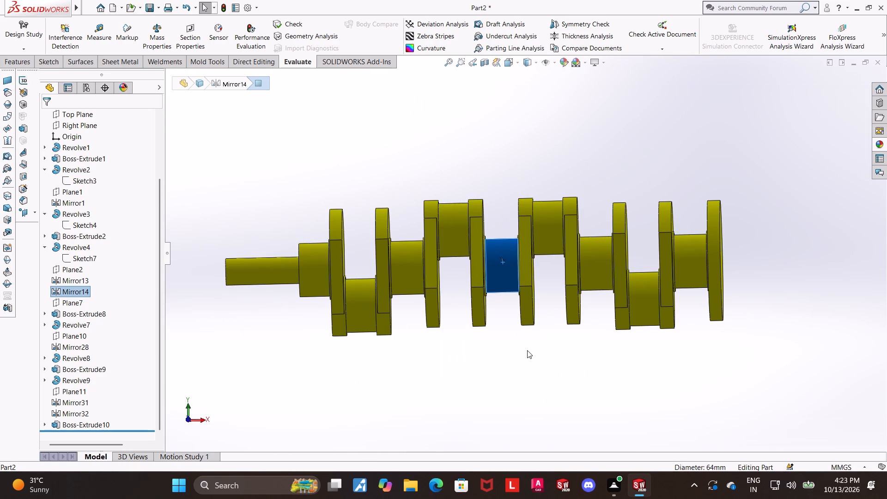
{"action": "left_click", "coordinate": [526, 346]}
{"action": "left_click", "coordinate": [417, 263]}
{"action": "scroll", "coordinate": [417, 261], "scroll_direction": "down", "scroll_amount": 6}
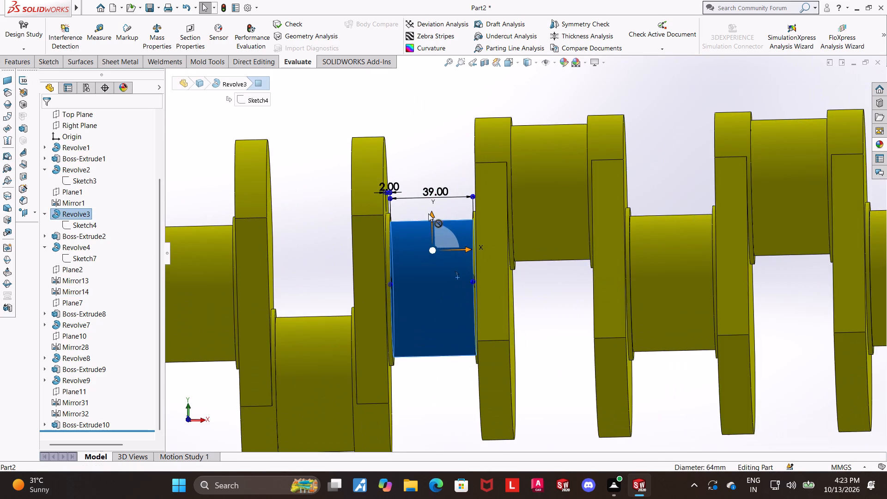
{"action": "scroll", "coordinate": [443, 215], "scroll_direction": "up", "scroll_amount": 5}
{"action": "scroll", "coordinate": [569, 257], "scroll_direction": "up", "scroll_amount": 3}
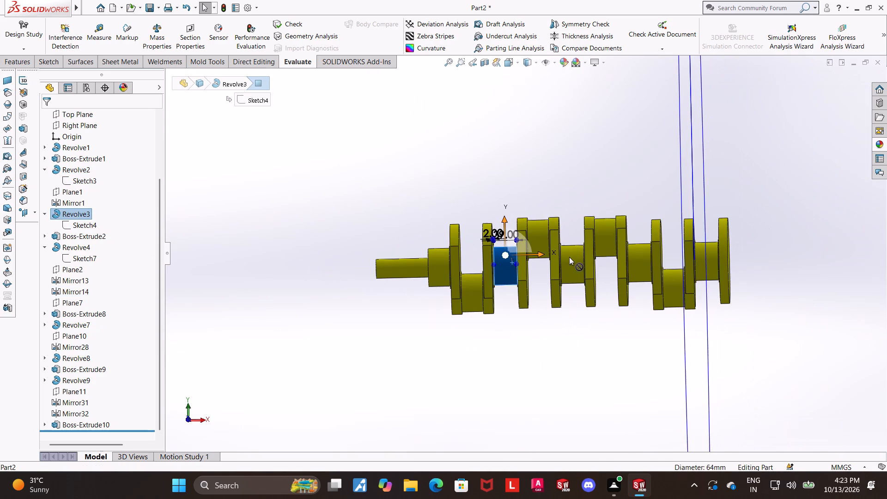
{"action": "scroll", "coordinate": [600, 254], "scroll_direction": "down", "scroll_amount": 3}
{"action": "scroll", "coordinate": [600, 254], "scroll_direction": "up", "scroll_amount": 3}
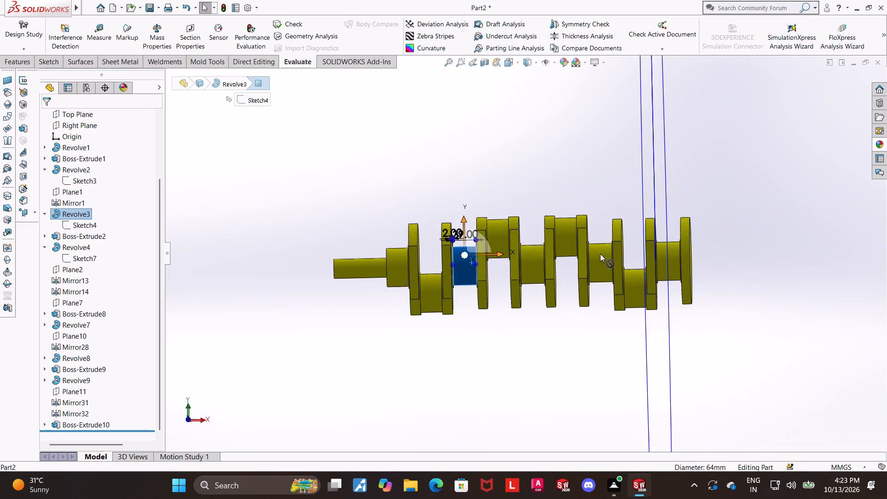
{"action": "scroll", "coordinate": [670, 255], "scroll_direction": "down", "scroll_amount": 3}
{"action": "left_click", "coordinate": [539, 372]}
{"action": "scroll", "coordinate": [520, 288], "scroll_direction": "up", "scroll_amount": 2}
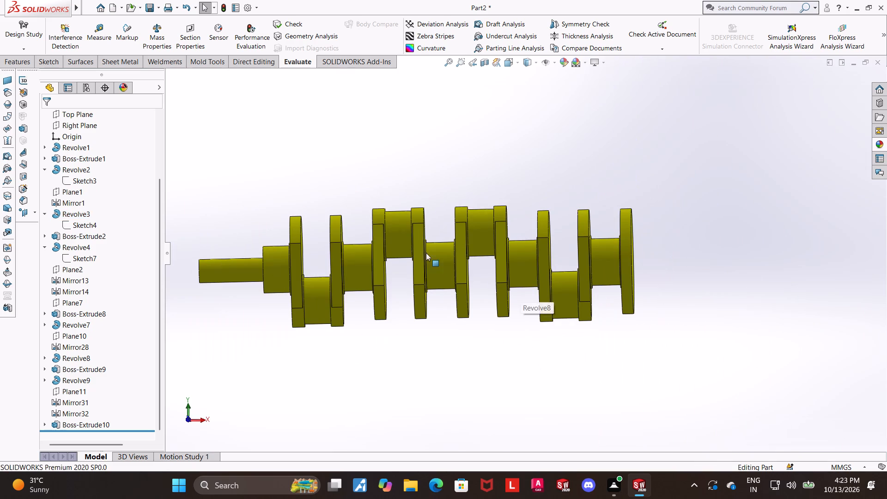
Inspect the third, second and fourth crankpins in turn to compare their widths and collar dimensions.
{"action": "left_click", "coordinate": [484, 223]}
{"action": "scroll", "coordinate": [465, 215], "scroll_direction": "down", "scroll_amount": 6}
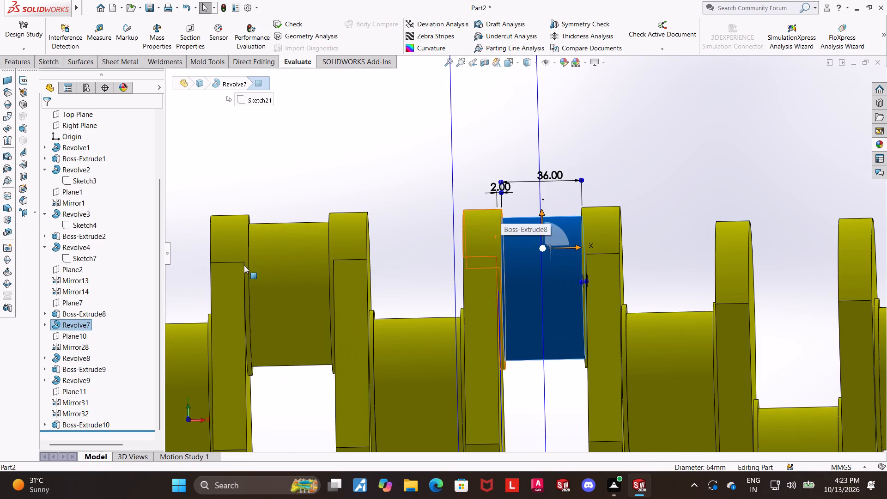
{"action": "left_click", "coordinate": [292, 258]}
{"action": "scroll", "coordinate": [292, 258], "scroll_direction": "up", "scroll_amount": 8}
{"action": "scroll", "coordinate": [579, 317], "scroll_direction": "down", "scroll_amount": 5}
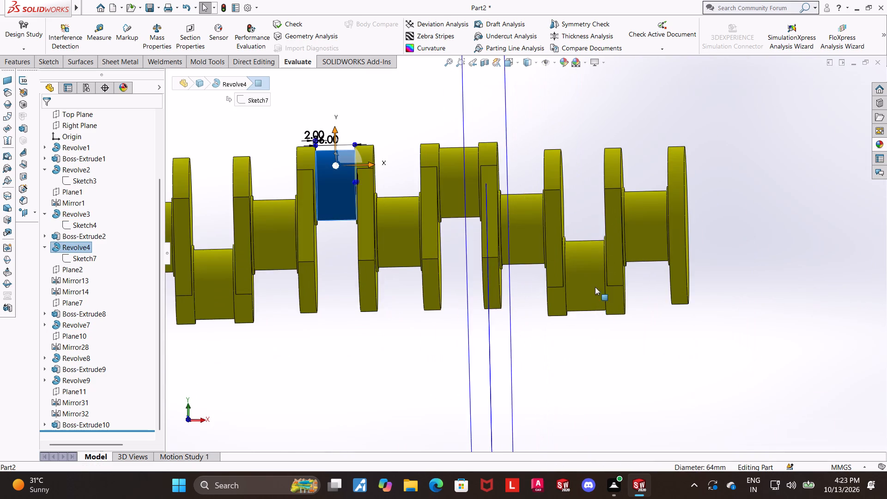
{"action": "left_click", "coordinate": [581, 267]}
{"action": "scroll", "coordinate": [635, 241], "scroll_direction": "down", "scroll_amount": 4}
{"action": "scroll", "coordinate": [603, 323], "scroll_direction": "down", "scroll_amount": 3}
{"action": "scroll", "coordinate": [603, 323], "scroll_direction": "up", "scroll_amount": 9}
{"action": "left_click", "coordinate": [589, 290]}
{"action": "scroll", "coordinate": [500, 217], "scroll_direction": "down", "scroll_amount": 8}
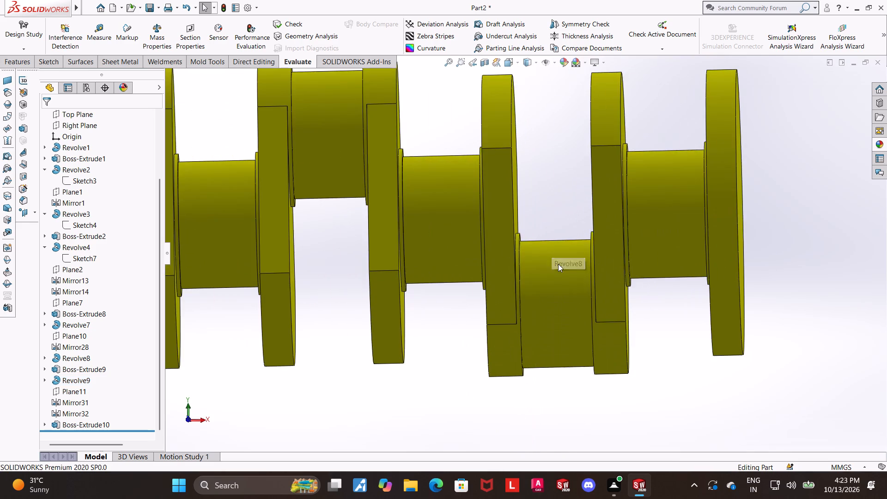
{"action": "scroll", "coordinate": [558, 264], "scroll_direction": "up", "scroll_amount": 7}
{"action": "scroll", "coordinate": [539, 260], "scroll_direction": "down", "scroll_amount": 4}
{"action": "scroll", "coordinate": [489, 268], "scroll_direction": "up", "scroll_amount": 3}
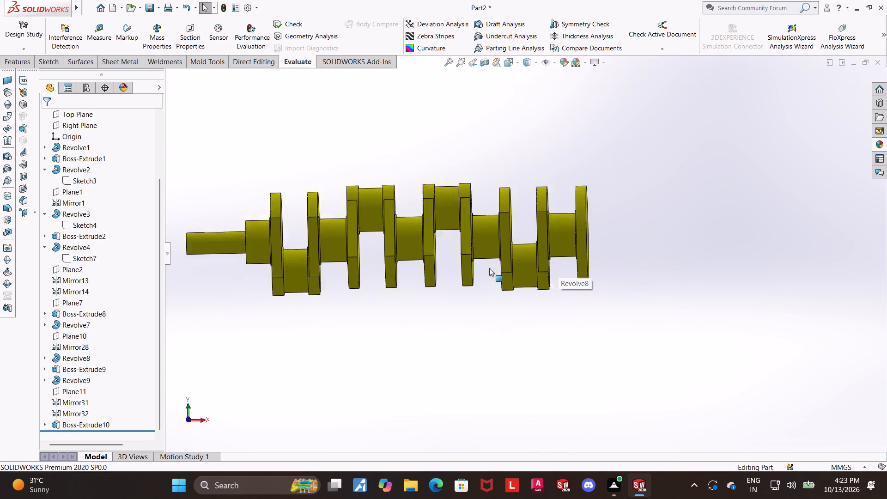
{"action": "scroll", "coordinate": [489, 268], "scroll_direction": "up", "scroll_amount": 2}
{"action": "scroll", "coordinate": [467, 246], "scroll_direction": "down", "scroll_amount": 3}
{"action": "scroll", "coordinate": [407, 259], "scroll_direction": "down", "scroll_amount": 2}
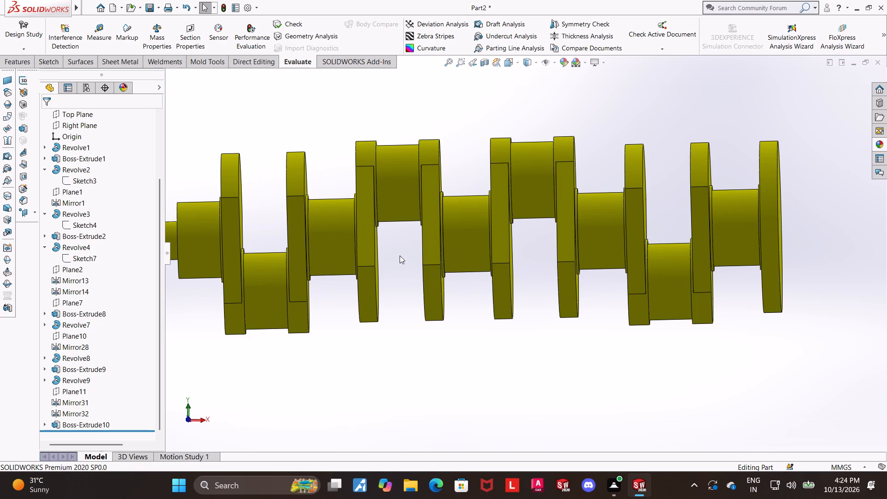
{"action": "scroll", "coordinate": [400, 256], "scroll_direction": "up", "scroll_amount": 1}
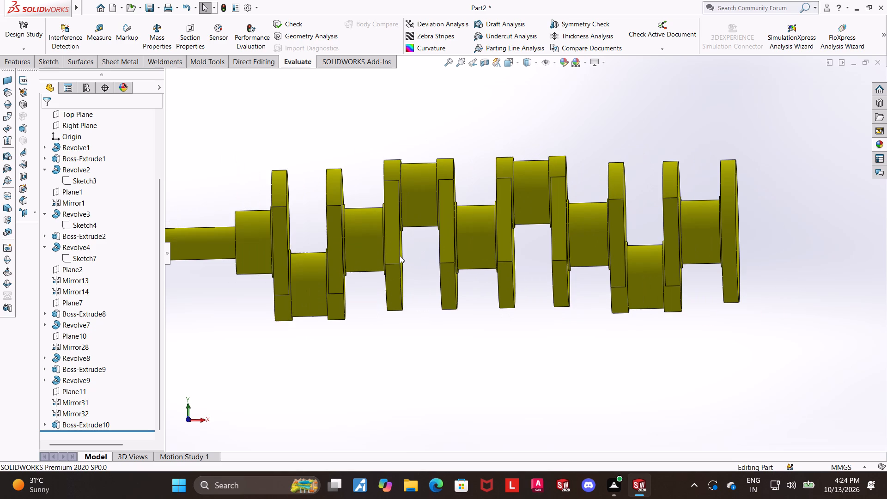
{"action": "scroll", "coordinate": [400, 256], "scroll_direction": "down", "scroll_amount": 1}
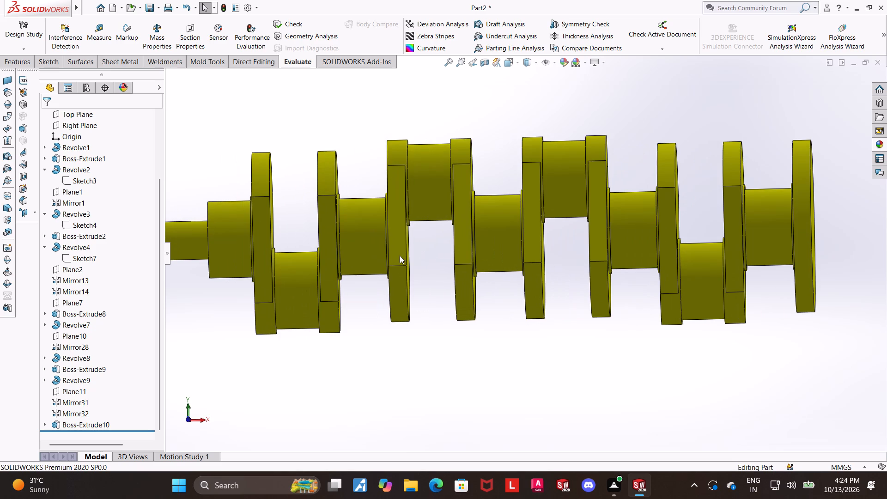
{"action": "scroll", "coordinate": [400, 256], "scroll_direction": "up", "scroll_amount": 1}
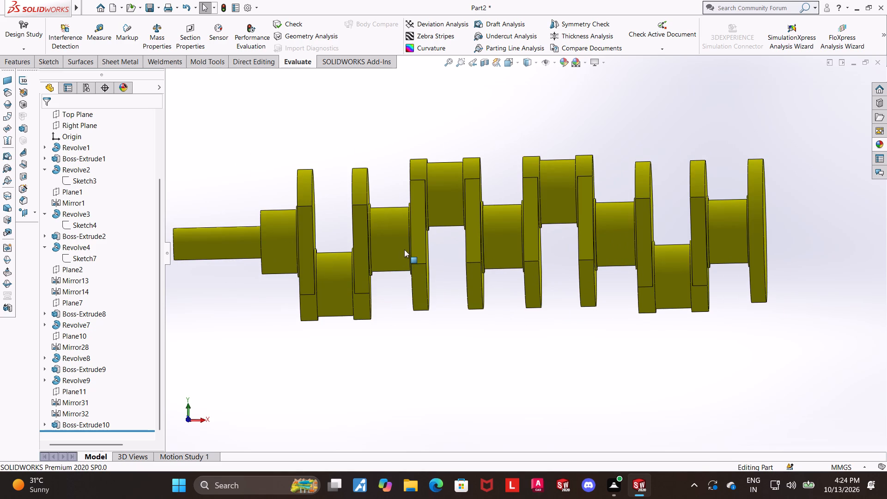
Compare the inner main journals' dimensions, ending with the overall width of the journal between the third and fourth throws.
{"action": "left_click", "coordinate": [403, 249]}
{"action": "left_click", "coordinate": [513, 246]}
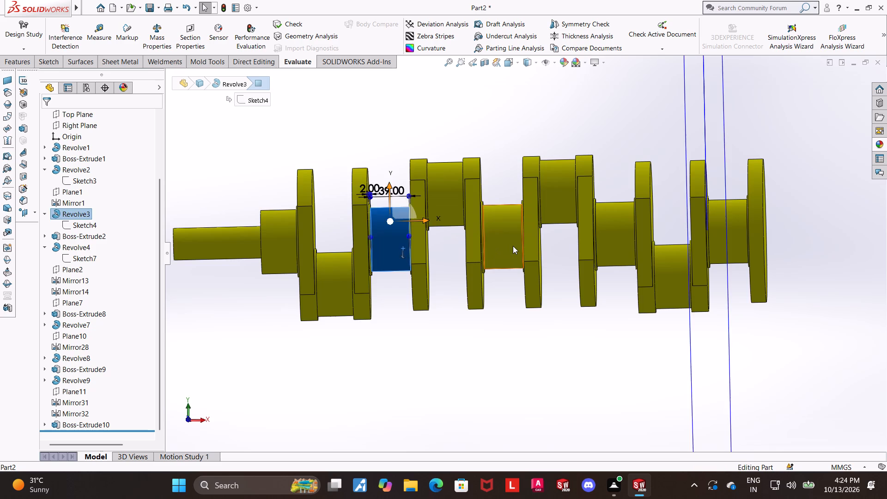
{"action": "scroll", "coordinate": [513, 246], "scroll_direction": "down", "scroll_amount": 3}
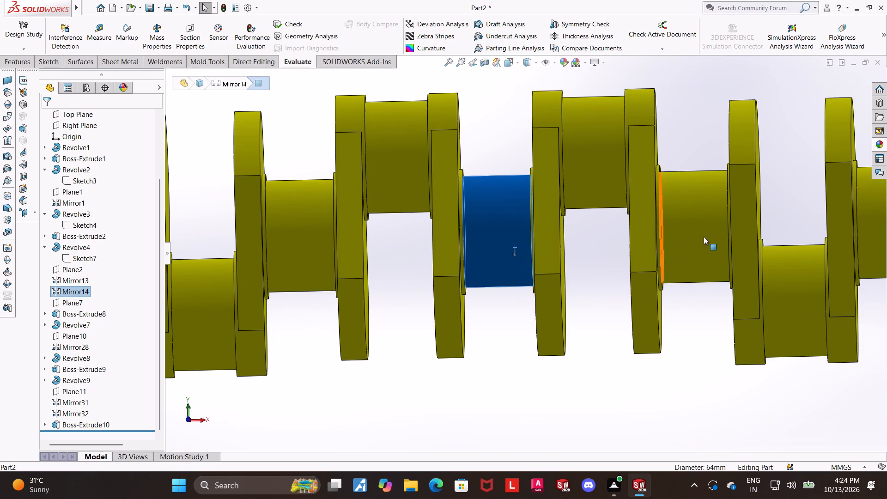
{"action": "left_click", "coordinate": [704, 237]}
{"action": "scroll", "coordinate": [699, 238], "scroll_direction": "up", "scroll_amount": 5}
{"action": "scroll", "coordinate": [616, 223], "scroll_direction": "down", "scroll_amount": 5}
{"action": "scroll", "coordinate": [547, 205], "scroll_direction": "down", "scroll_amount": 7}
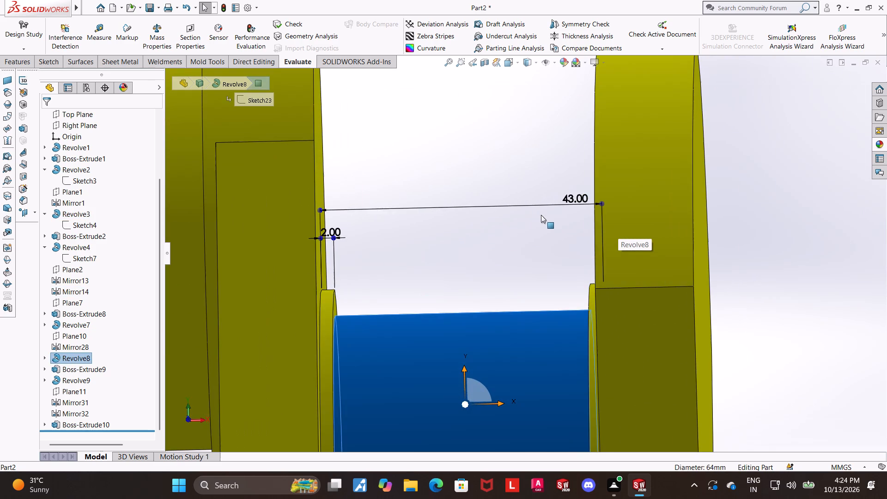
{"action": "right_click", "coordinate": [569, 198]}
{"action": "key", "text": "Escape"}
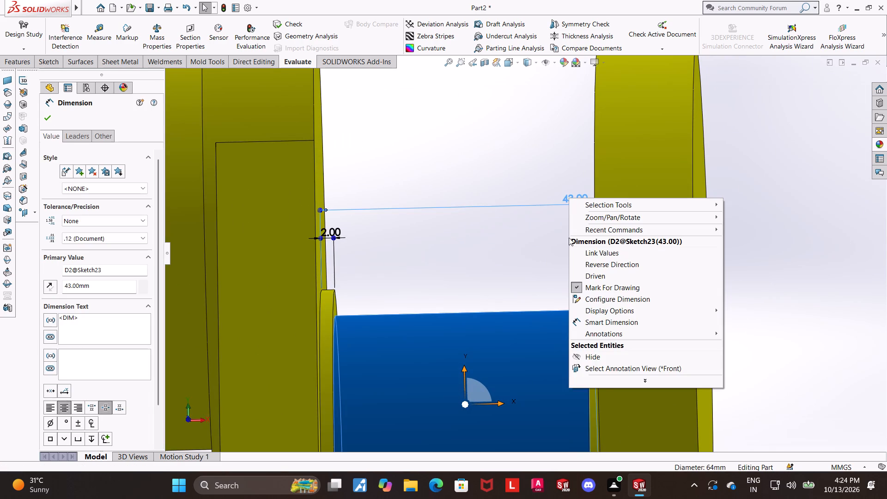
{"action": "key", "text": "Escape"}
{"action": "key", "text": "Escape"}
Open the sketch of the main journal between the third and fourth throws and check the distance between its collars' inner edges.
{"action": "left_click", "coordinate": [76, 358]}
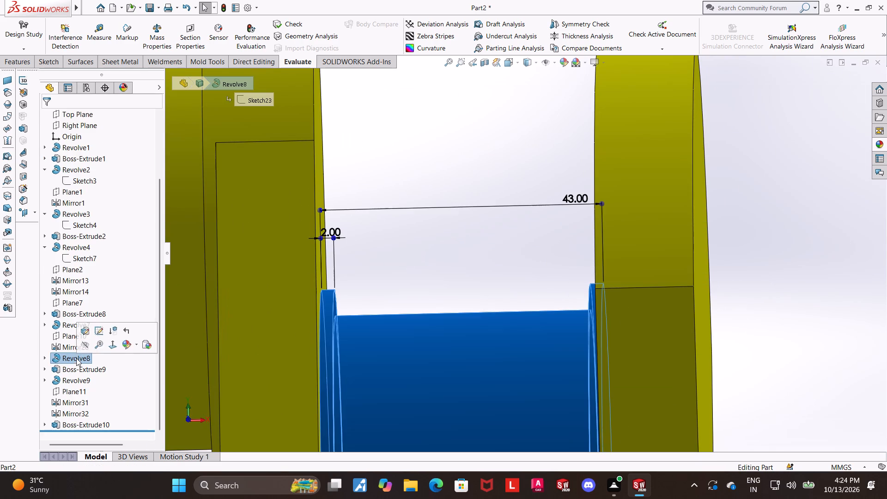
{"action": "left_click", "coordinate": [46, 357]}
{"action": "left_click", "coordinate": [63, 365]}
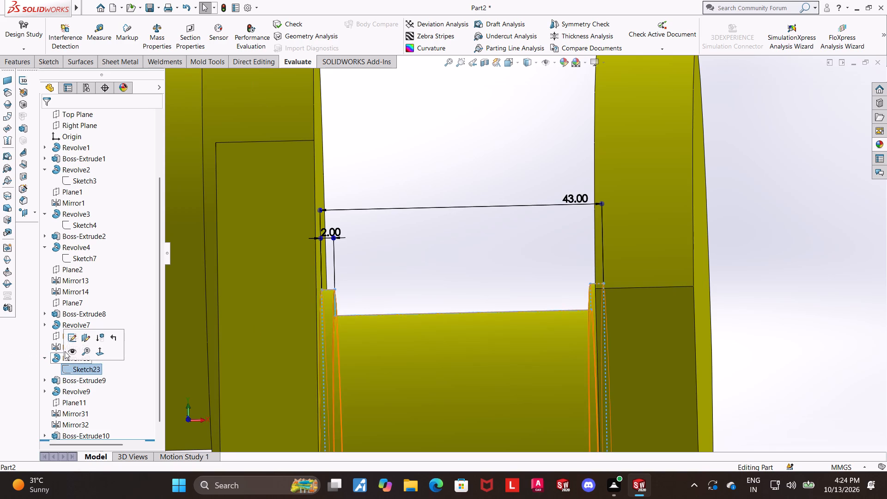
{"action": "left_click", "coordinate": [69, 344]}
{"action": "scroll", "coordinate": [405, 307], "scroll_direction": "up", "scroll_amount": 1}
{"action": "scroll", "coordinate": [551, 306], "scroll_direction": "up", "scroll_amount": 1}
{"action": "middle_click_drag", "start_coordinate": [554, 306], "coordinate": [559, 310]}
{"action": "middle_click_drag", "start_coordinate": [525, 285], "coordinate": [513, 283]}
{"action": "left_click", "coordinate": [41, 28]}
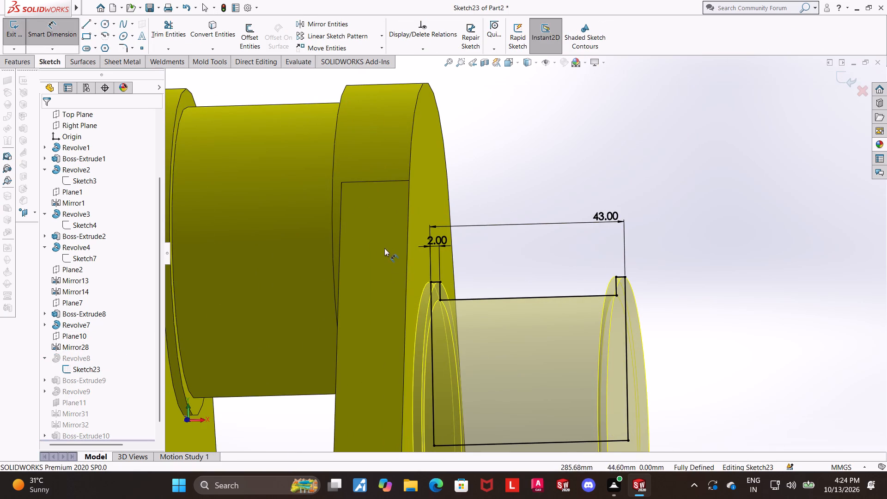
{"action": "left_click", "coordinate": [437, 288]}
{"action": "left_click", "coordinate": [615, 289]}
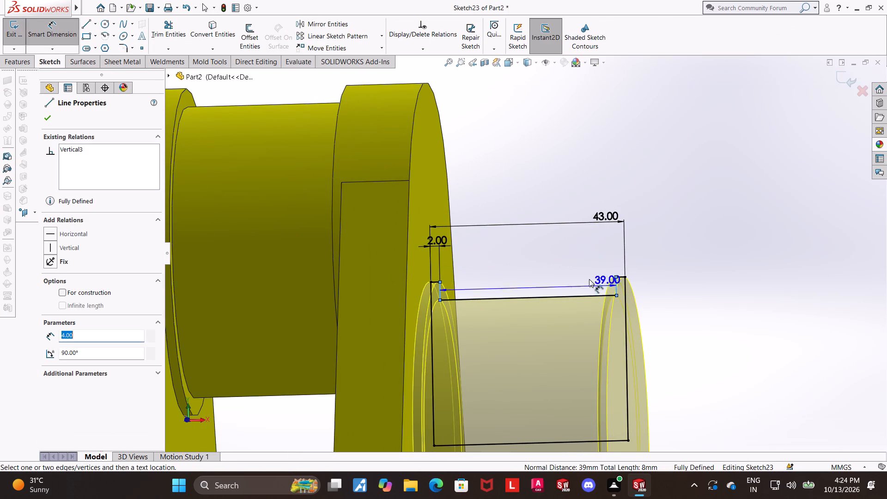
{"action": "key", "text": "Escape"}
{"action": "scroll", "coordinate": [560, 272], "scroll_direction": "up", "scroll_amount": 4}
{"action": "key", "text": "Escape"}
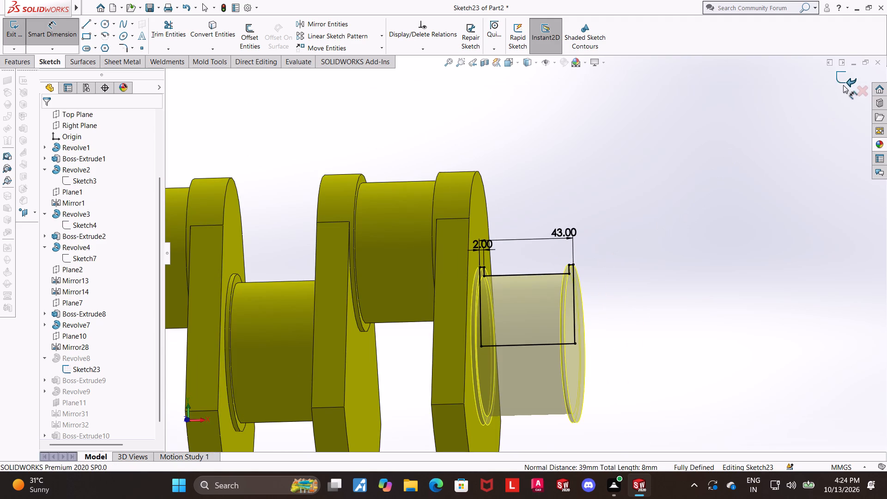
{"action": "left_click", "coordinate": [840, 80]}
Examine the last main journal, the end flange and the row of webs and crankpins from several angles.
{"action": "scroll", "coordinate": [689, 191], "scroll_direction": "up", "scroll_amount": 4}
{"action": "middle_click_drag", "start_coordinate": [646, 252], "coordinate": [655, 270]}
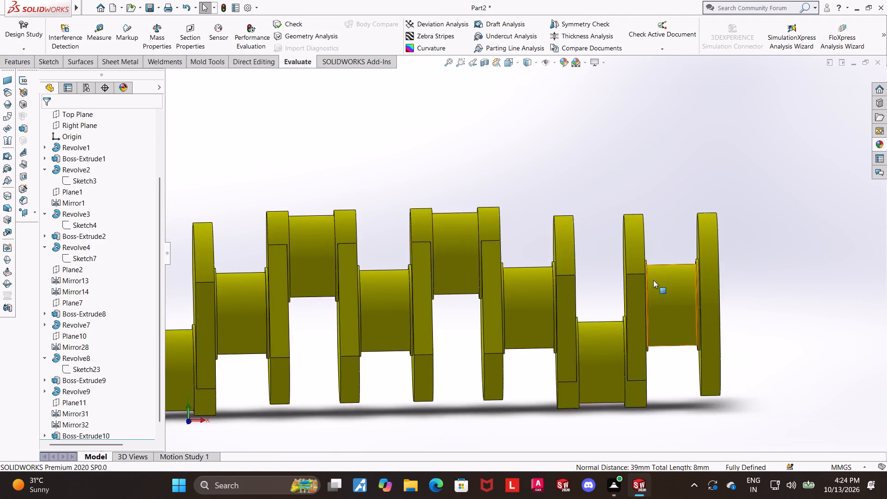
{"action": "scroll", "coordinate": [652, 284], "scroll_direction": "up", "scroll_amount": 3}
{"action": "left_click", "coordinate": [615, 278]}
{"action": "middle_click_drag", "start_coordinate": [635, 290], "coordinate": [629, 293]}
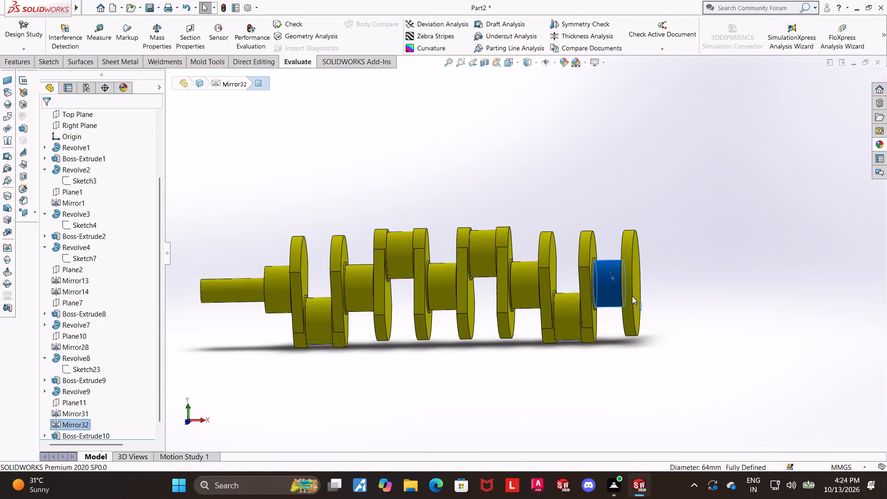
{"action": "scroll", "coordinate": [622, 292], "scroll_direction": "down", "scroll_amount": 3}
{"action": "middle_click_drag", "start_coordinate": [655, 298], "coordinate": [667, 304]}
{"action": "left_click", "coordinate": [703, 312]}
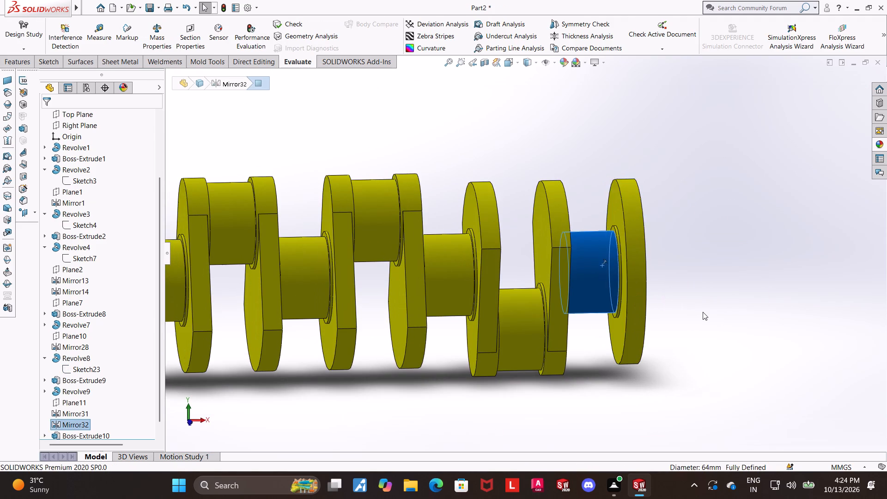
{"action": "scroll", "coordinate": [703, 312], "scroll_direction": "up", "scroll_amount": 2}
{"action": "middle_click_drag", "start_coordinate": [667, 310], "coordinate": [664, 322]}
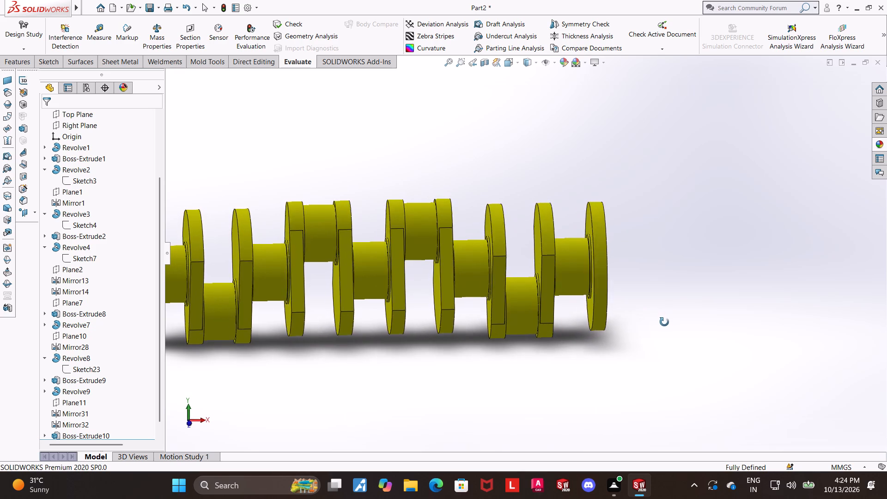
{"action": "middle_click_drag", "start_coordinate": [664, 322], "coordinate": [662, 322]}
{"action": "scroll", "coordinate": [511, 298], "scroll_direction": "down", "scroll_amount": 2}
{"action": "middle_click_drag", "start_coordinate": [488, 310], "coordinate": [476, 321]}
{"action": "scroll", "coordinate": [475, 322], "scroll_direction": "up", "scroll_amount": 2}
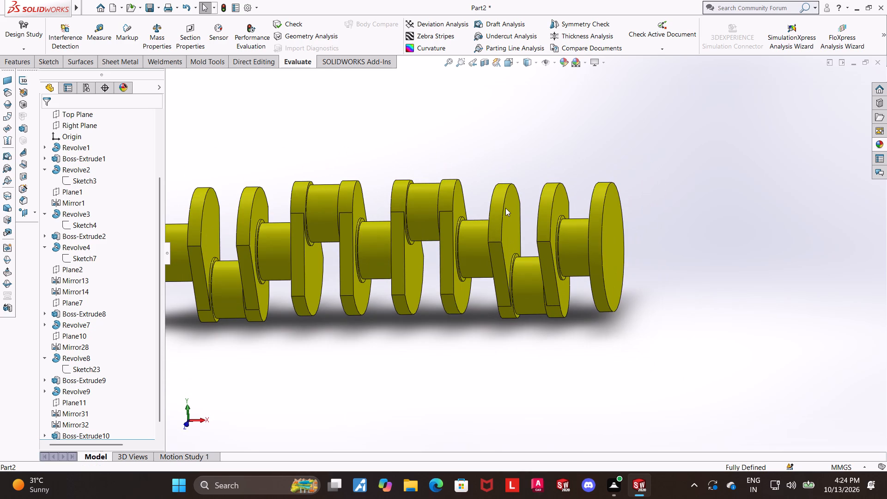
{"action": "left_click", "coordinate": [505, 208]}
{"action": "scroll", "coordinate": [479, 251], "scroll_direction": "up", "scroll_amount": 1}
{"action": "left_click", "coordinate": [504, 369]}
{"action": "scroll", "coordinate": [472, 205], "scroll_direction": "down", "scroll_amount": 3}
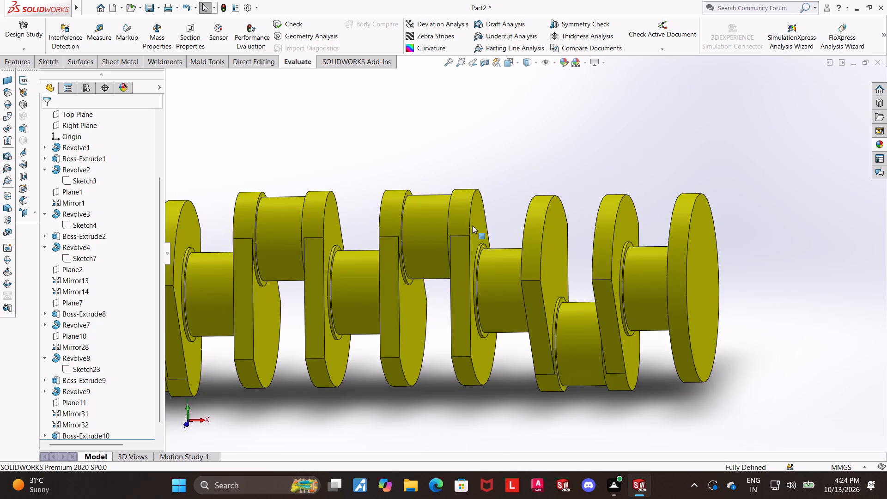
Examine the inner throws from several angles and identify the mirrored main journal between the second and third throws and its plane.
{"action": "scroll", "coordinate": [476, 240], "scroll_direction": "up", "scroll_amount": 2}
{"action": "scroll", "coordinate": [424, 249], "scroll_direction": "down", "scroll_amount": 1}
{"action": "middle_click_drag", "start_coordinate": [440, 280], "coordinate": [469, 285]}
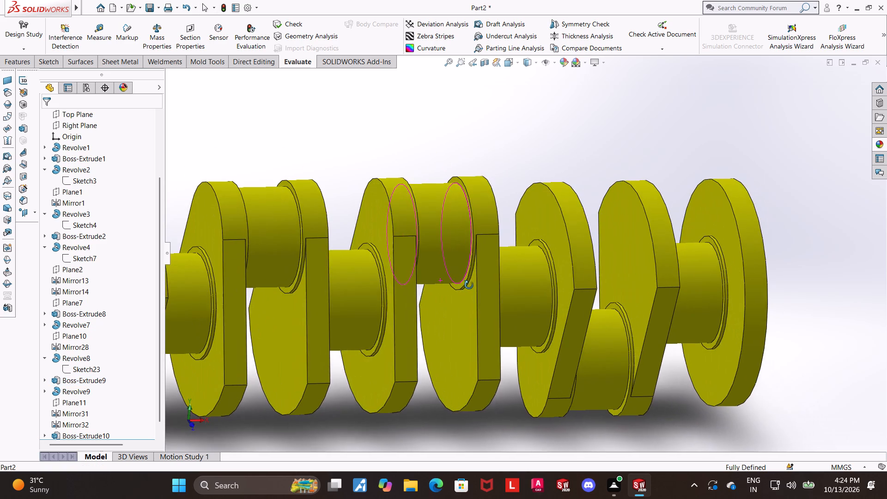
{"action": "middle_click_drag", "start_coordinate": [469, 285], "coordinate": [434, 298]}
{"action": "scroll", "coordinate": [425, 296], "scroll_direction": "up", "scroll_amount": 1}
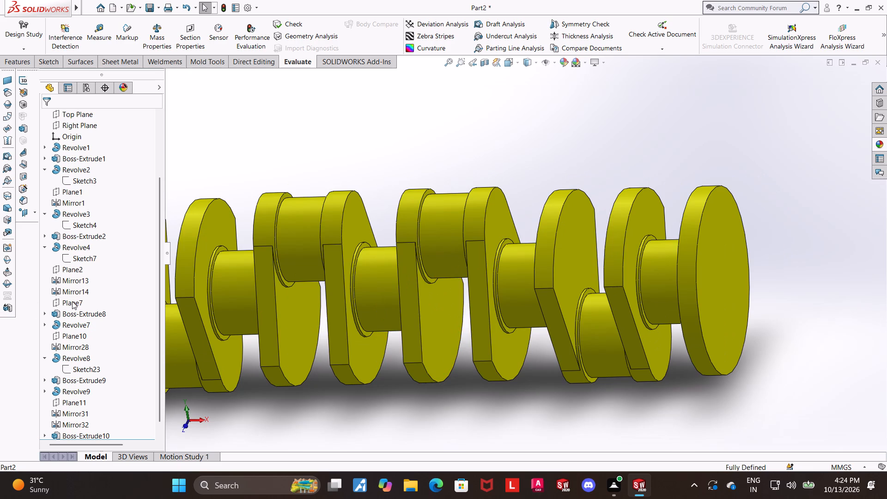
{"action": "left_click", "coordinate": [72, 301]}
{"action": "left_click", "coordinate": [69, 286]}
{"action": "scroll", "coordinate": [247, 307], "scroll_direction": "up", "scroll_amount": 1}
{"action": "middle_click_drag", "start_coordinate": [247, 308], "coordinate": [261, 324]}
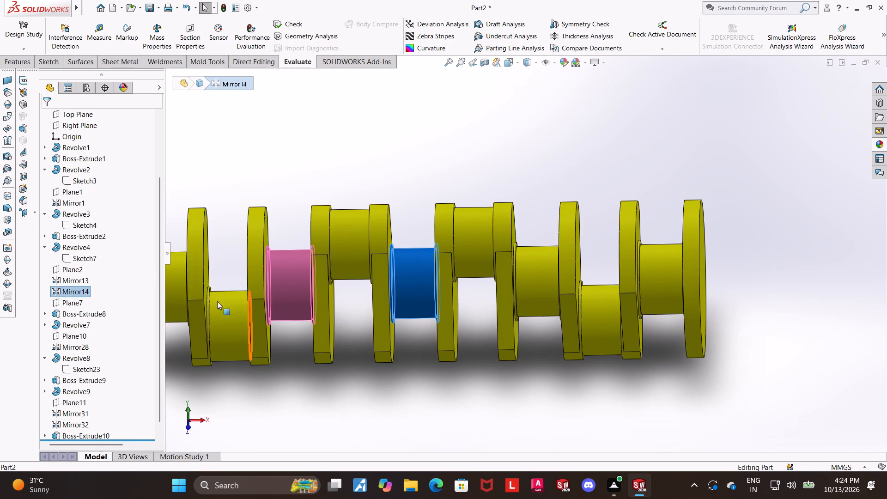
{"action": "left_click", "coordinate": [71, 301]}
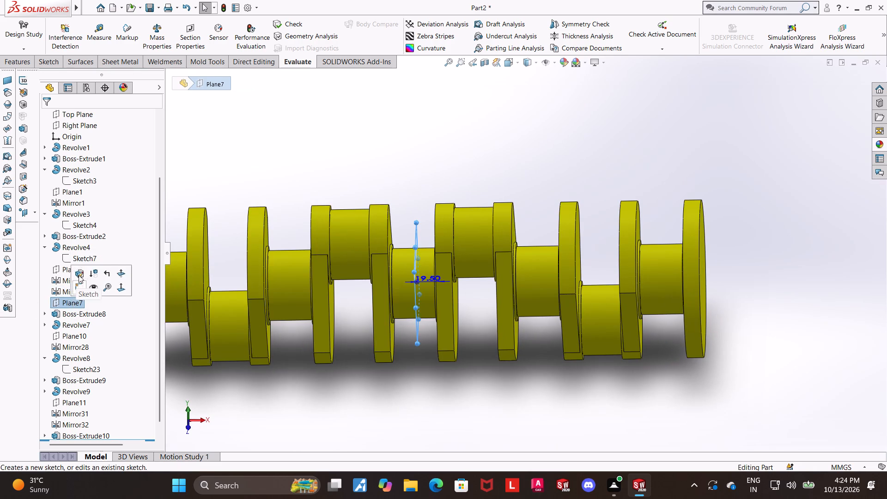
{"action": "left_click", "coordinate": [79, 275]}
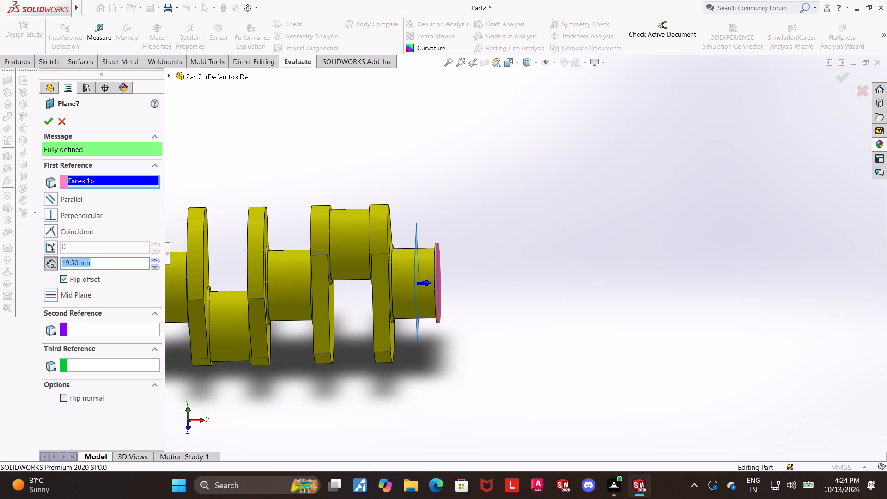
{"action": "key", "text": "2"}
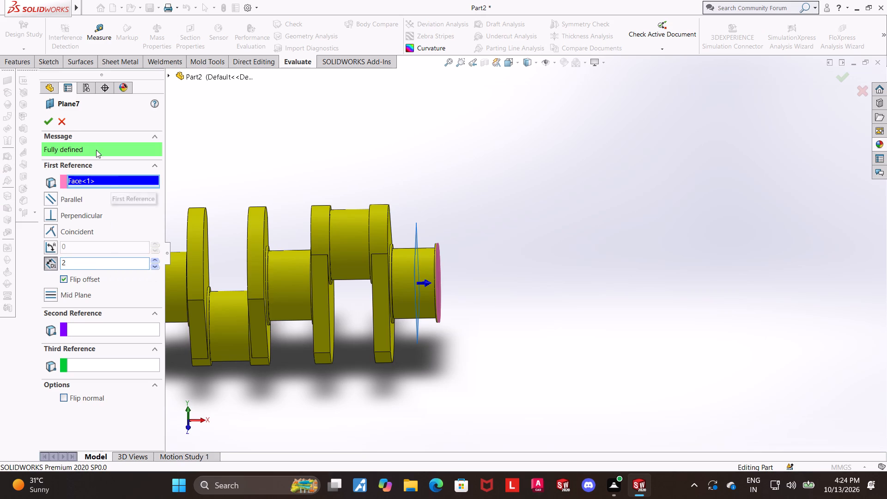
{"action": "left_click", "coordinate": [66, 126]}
Set the offset distance of Plane7, at the main journal between the second and third throws, to 43/2 mm.
{"action": "middle_click_drag", "start_coordinate": [385, 329], "coordinate": [381, 305]}
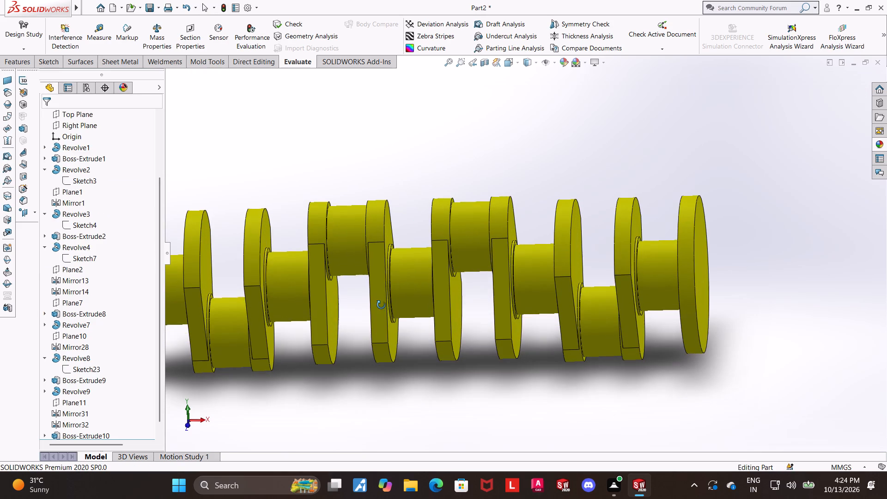
{"action": "middle_click_drag", "start_coordinate": [381, 305], "coordinate": [381, 304]}
{"action": "left_click", "coordinate": [75, 298]}
{"action": "left_click", "coordinate": [82, 272]}
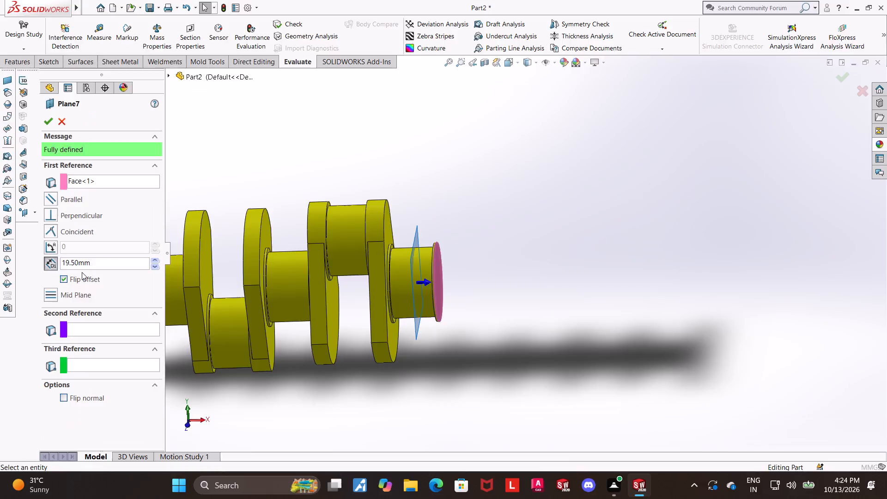
{"action": "middle_click_drag", "start_coordinate": [450, 304], "coordinate": [427, 311]}
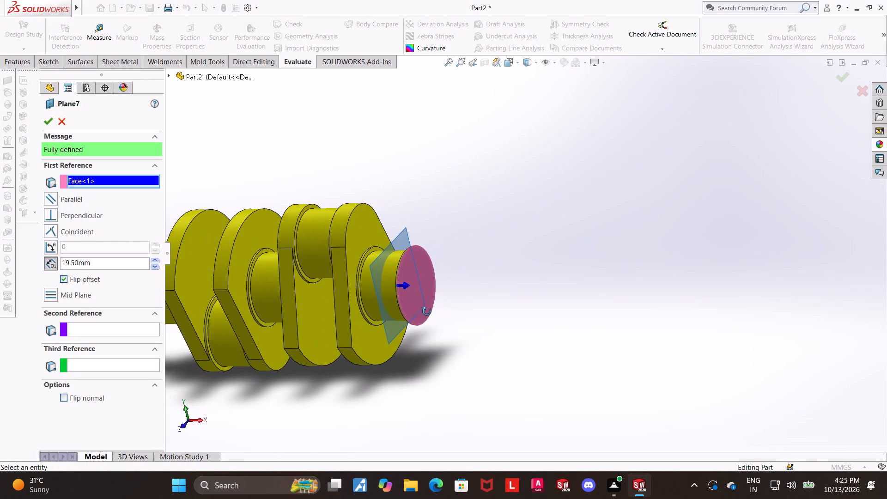
{"action": "middle_click_drag", "start_coordinate": [427, 311], "coordinate": [461, 298]}
{"action": "middle_click_drag", "start_coordinate": [441, 295], "coordinate": [433, 298]}
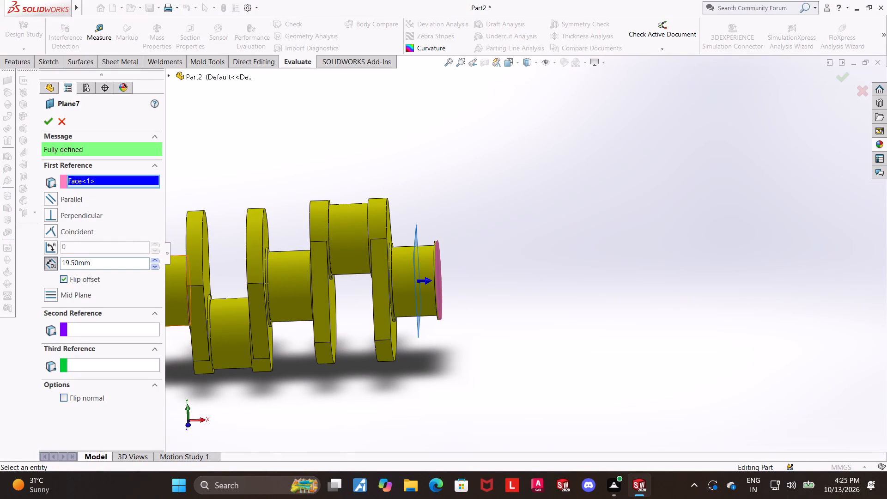
{"action": "left_click_drag", "start_coordinate": [108, 263], "coordinate": [28, 258]}
{"action": "type", "text": "43/2"}
{"action": "key", "text": "Return"}
{"action": "left_click", "coordinate": [43, 122]}
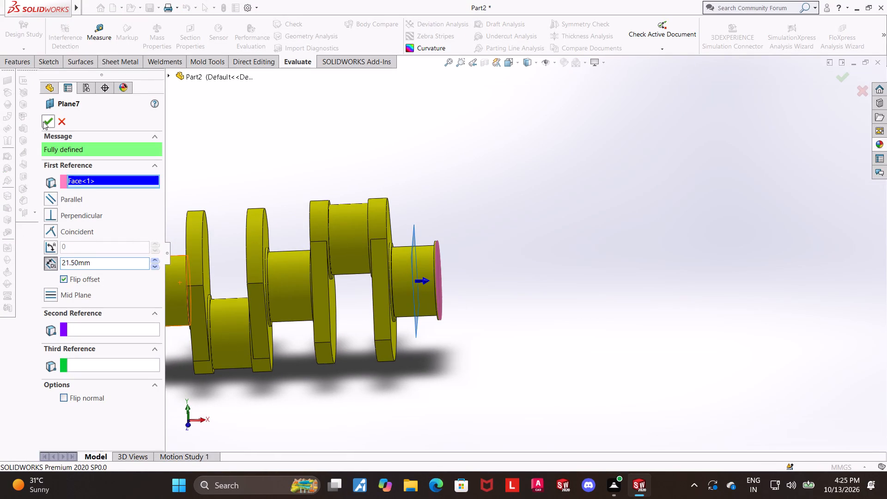
Measure the crankshaft's overall length from the shaft nose's end face to the end flange's outer face.
{"action": "scroll", "coordinate": [428, 227], "scroll_direction": "up", "scroll_amount": 3}
{"action": "scroll", "coordinate": [114, 290], "scroll_direction": "down", "scroll_amount": 3}
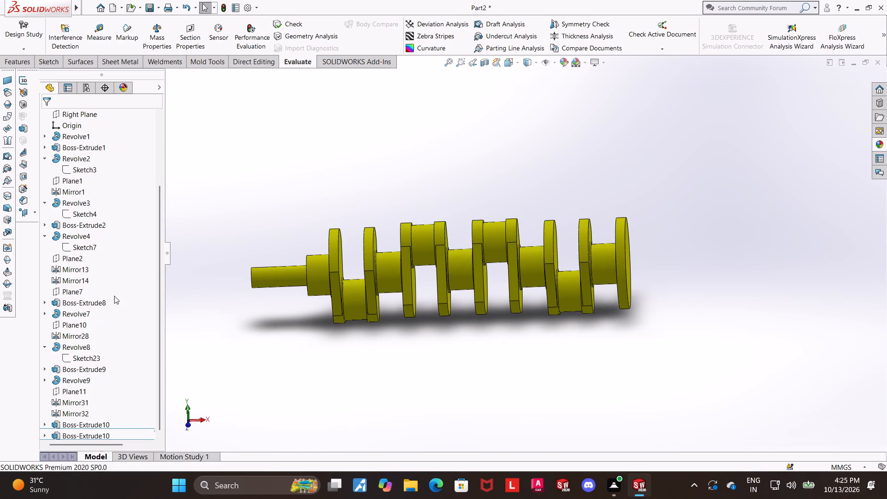
{"action": "scroll", "coordinate": [114, 296], "scroll_direction": "down", "scroll_amount": 2}
{"action": "middle_click_drag", "start_coordinate": [353, 310], "coordinate": [385, 292]}
{"action": "scroll", "coordinate": [387, 281], "scroll_direction": "up", "scroll_amount": 1}
{"action": "scroll", "coordinate": [383, 226], "scroll_direction": "down", "scroll_amount": 5}
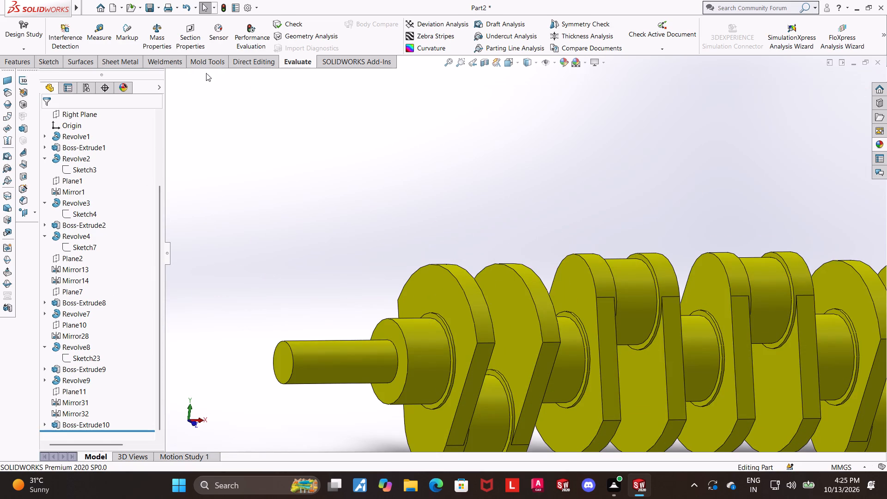
{"action": "left_click", "coordinate": [98, 38]}
{"action": "left_click", "coordinate": [280, 371]}
{"action": "scroll", "coordinate": [282, 373], "scroll_direction": "up", "scroll_amount": 6}
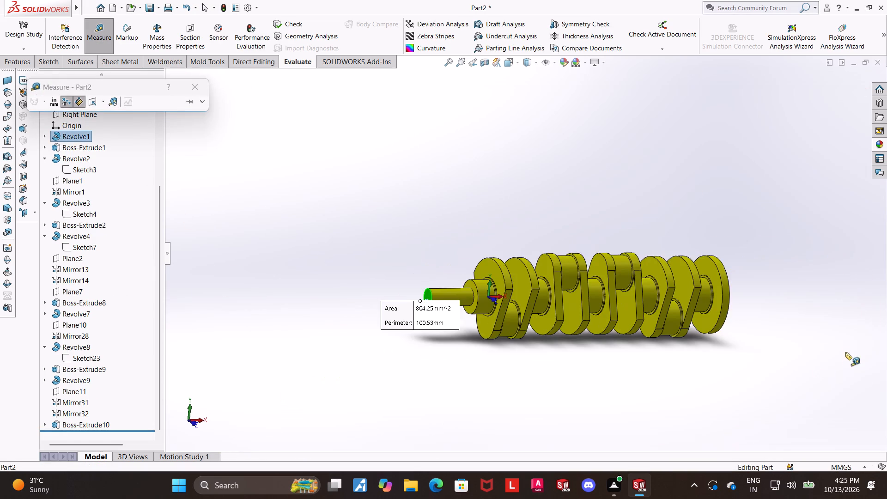
{"action": "scroll", "coordinate": [837, 337], "scroll_direction": "up", "scroll_amount": 1}
{"action": "middle_click_drag", "start_coordinate": [826, 332], "coordinate": [750, 321]}
{"action": "left_click", "coordinate": [641, 279]}
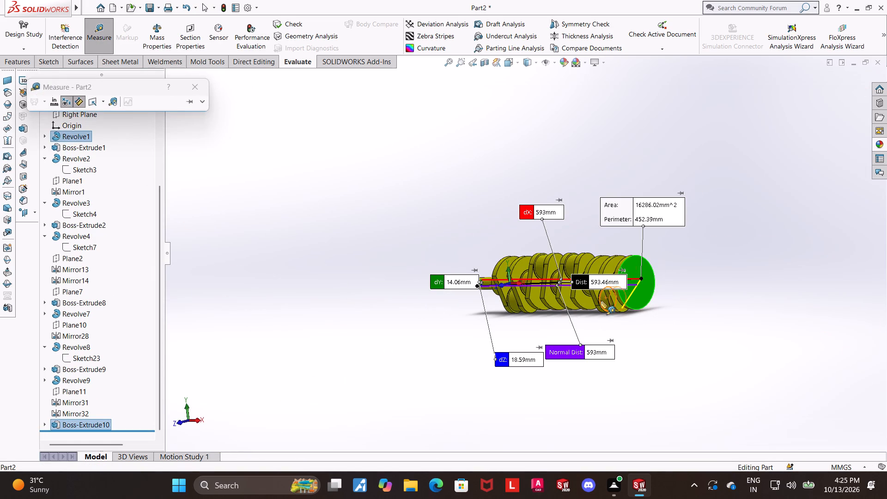
{"action": "scroll", "coordinate": [595, 333], "scroll_direction": "down", "scroll_amount": 3}
{"action": "key", "text": "Escape"}
Examine the whole crankshaft from several angles, checking the spacing of the webs, journals and crankpins.
{"action": "scroll", "coordinate": [607, 307], "scroll_direction": "up", "scroll_amount": 3}
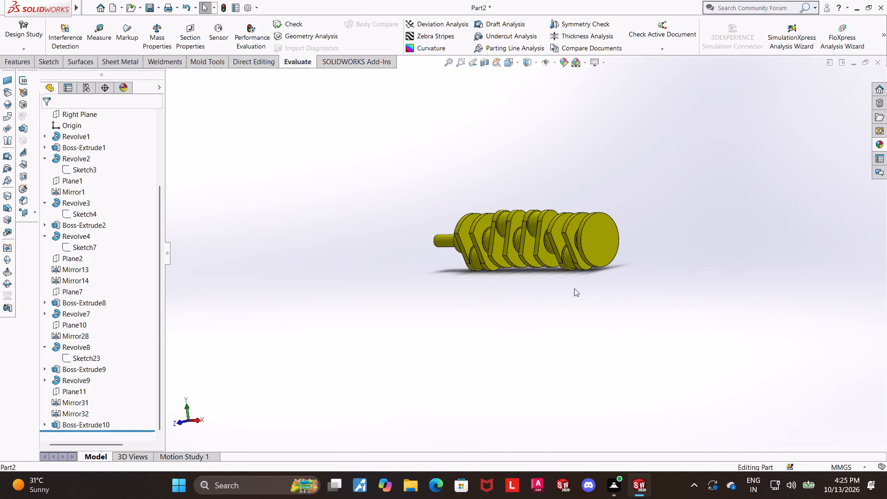
{"action": "middle_click_drag", "start_coordinate": [578, 283], "coordinate": [613, 303]}
{"action": "scroll", "coordinate": [565, 211], "scroll_direction": "down", "scroll_amount": 4}
{"action": "scroll", "coordinate": [586, 307], "scroll_direction": "down", "scroll_amount": 2}
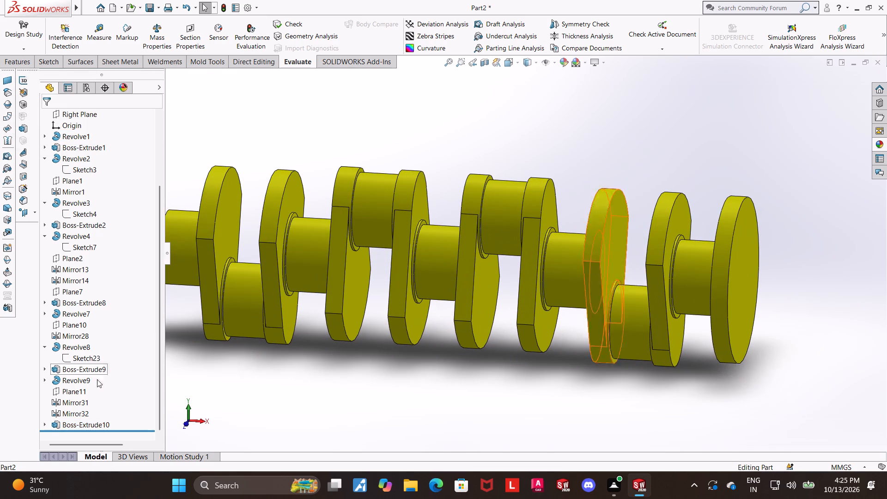
{"action": "scroll", "coordinate": [76, 340], "scroll_direction": "up", "scroll_amount": 1}
{"action": "scroll", "coordinate": [759, 353], "scroll_direction": "up", "scroll_amount": 3}
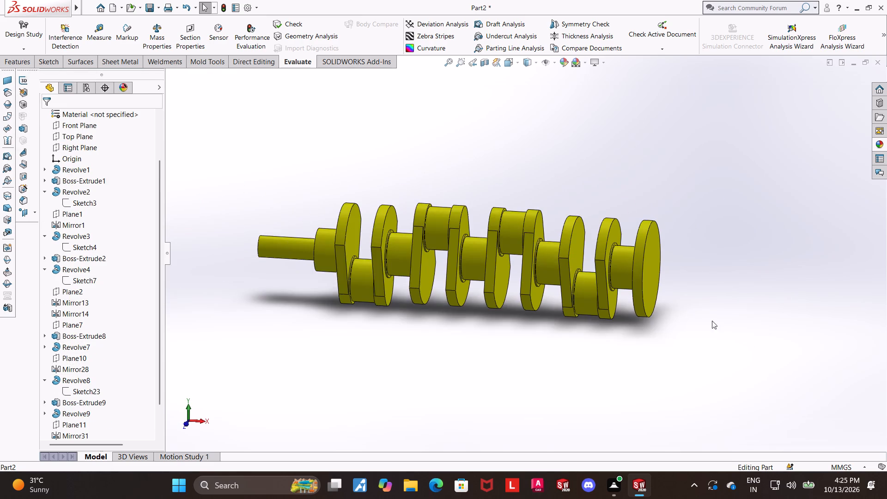
{"action": "scroll", "coordinate": [537, 203], "scroll_direction": "down", "scroll_amount": 2}
{"action": "middle_click_drag", "start_coordinate": [493, 277], "coordinate": [509, 291]}
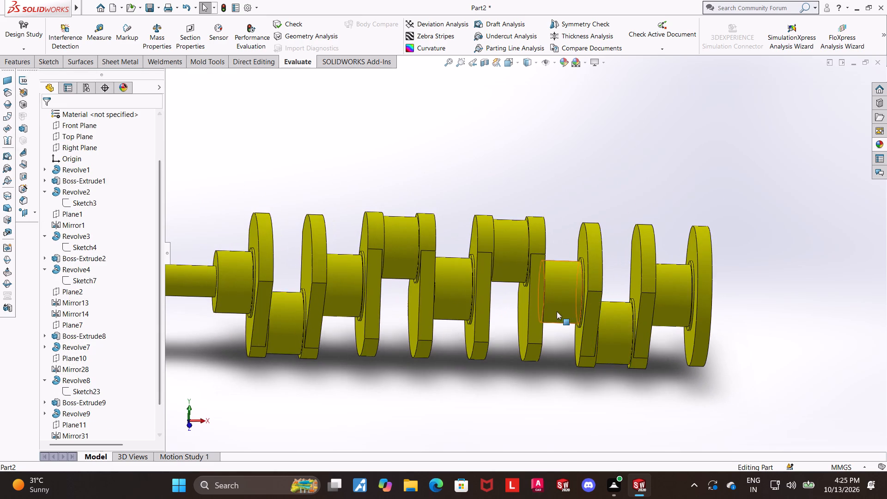
{"action": "middle_click_drag", "start_coordinate": [547, 314], "coordinate": [533, 320]}
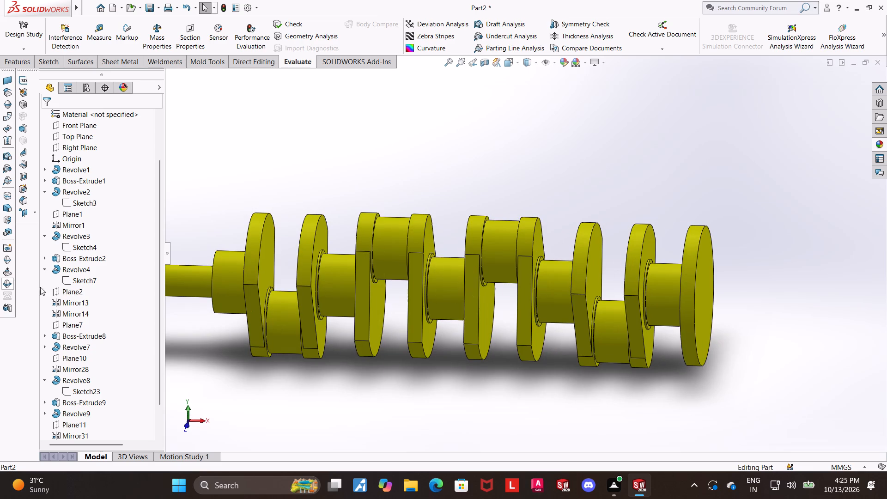
Check the definitions of Plane2 and Plane7, and identify the webs related by Mirror28 at the third throw.
{"action": "left_click", "coordinate": [75, 294]}
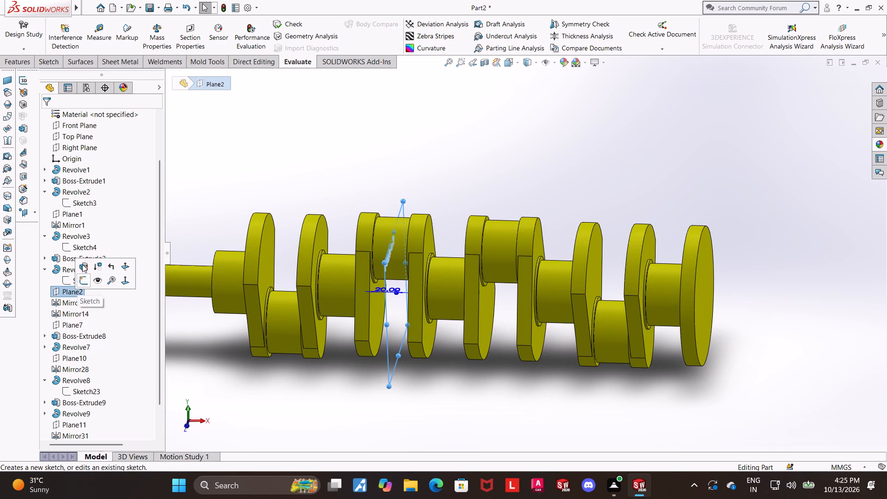
{"action": "left_click", "coordinate": [82, 264]}
{"action": "left_click", "coordinate": [66, 119]}
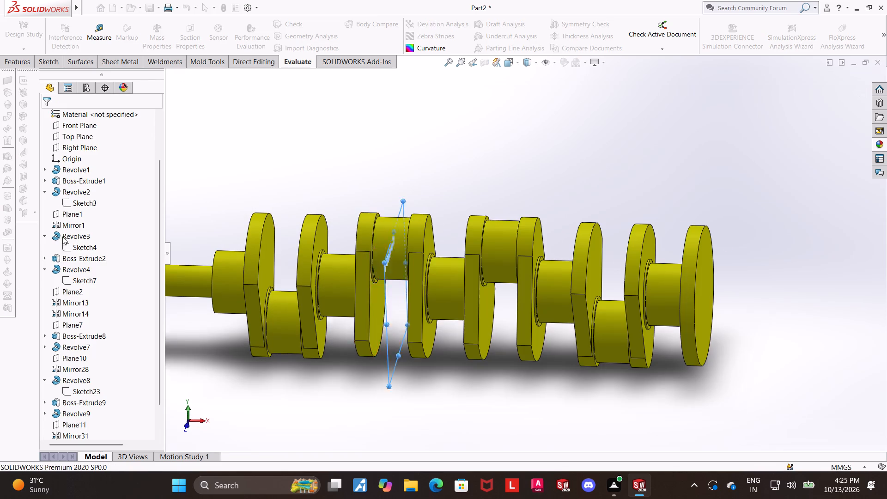
{"action": "left_click", "coordinate": [73, 323]}
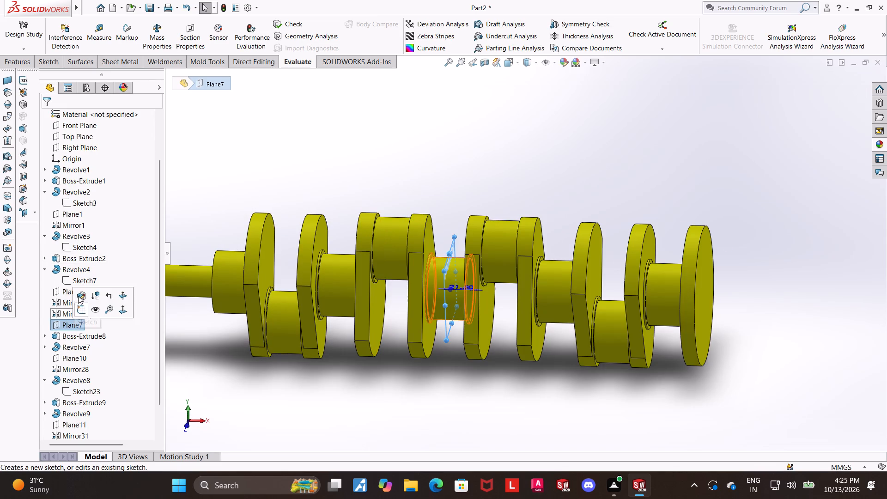
{"action": "left_click", "coordinate": [78, 296]}
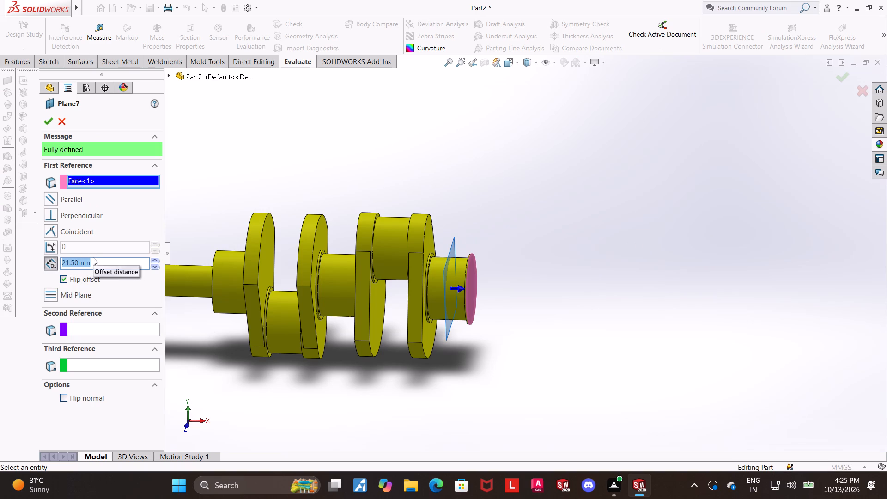
{"action": "scroll", "coordinate": [466, 307], "scroll_direction": "up", "scroll_amount": 2}
{"action": "scroll", "coordinate": [492, 241], "scroll_direction": "down", "scroll_amount": 3}
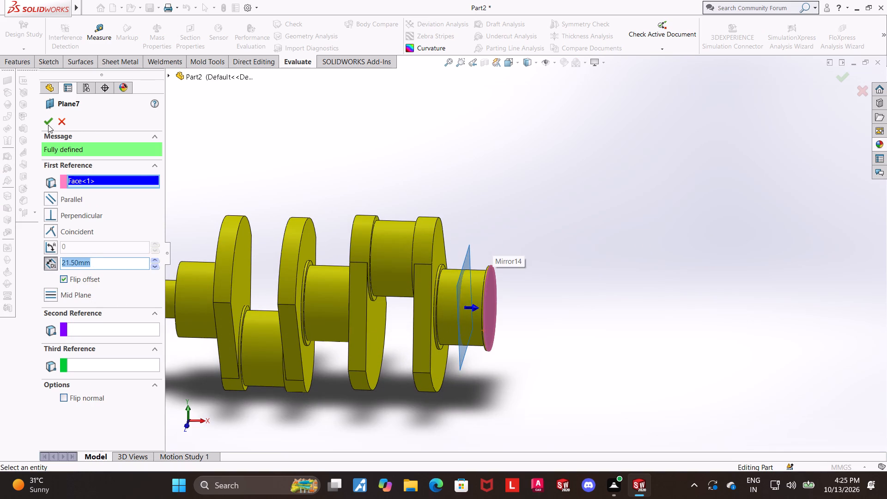
{"action": "left_click", "coordinate": [48, 124]}
{"action": "middle_click_drag", "start_coordinate": [494, 316], "coordinate": [500, 309]}
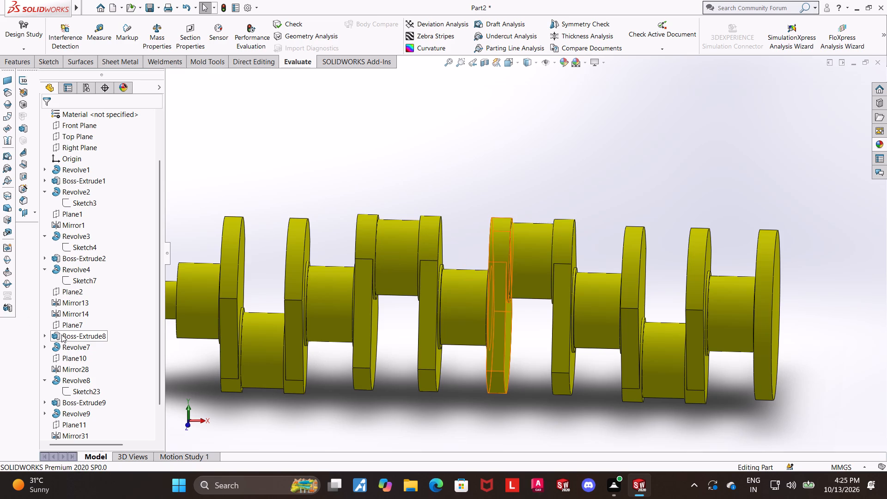
{"action": "left_click", "coordinate": [64, 368]}
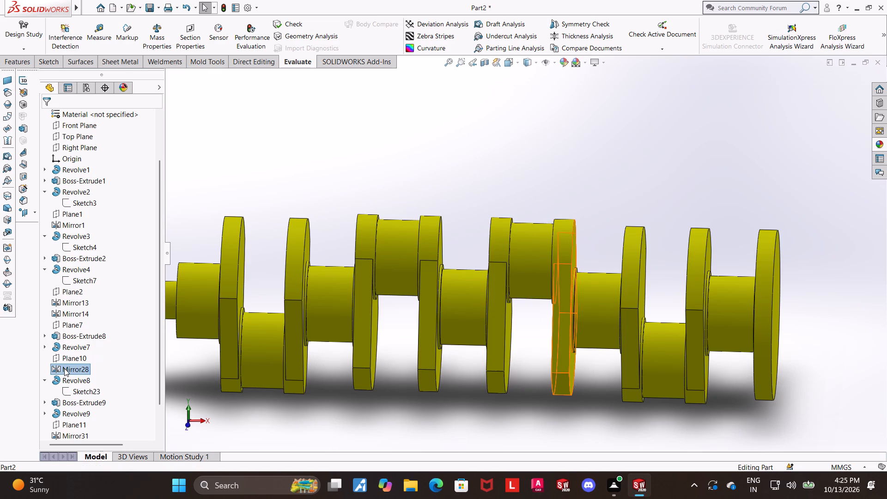
{"action": "left_click", "coordinate": [391, 399]}
{"action": "middle_click_drag", "start_coordinate": [433, 372], "coordinate": [438, 377]}
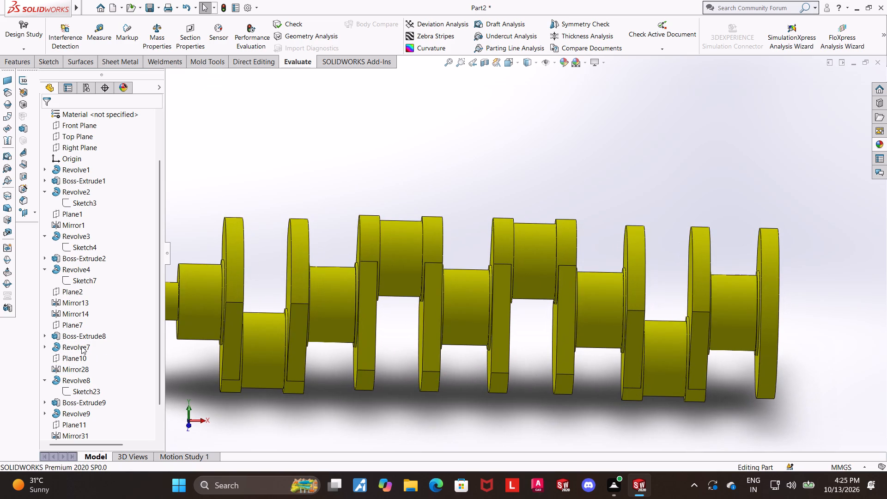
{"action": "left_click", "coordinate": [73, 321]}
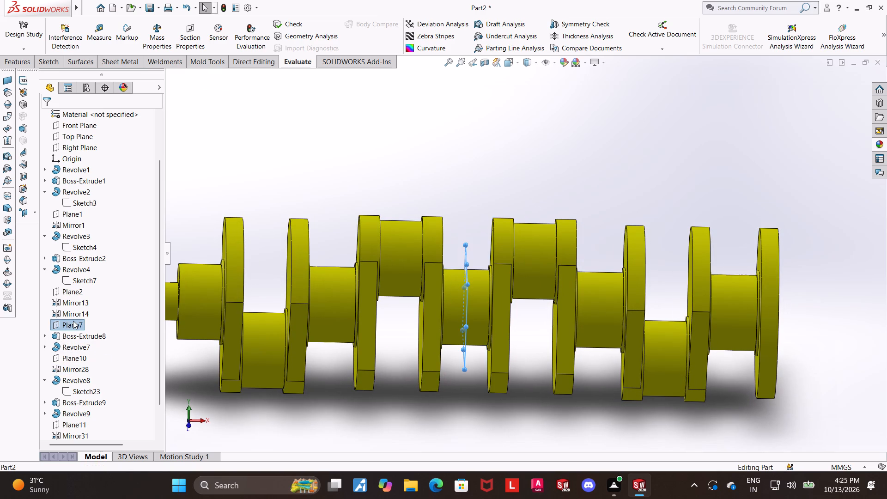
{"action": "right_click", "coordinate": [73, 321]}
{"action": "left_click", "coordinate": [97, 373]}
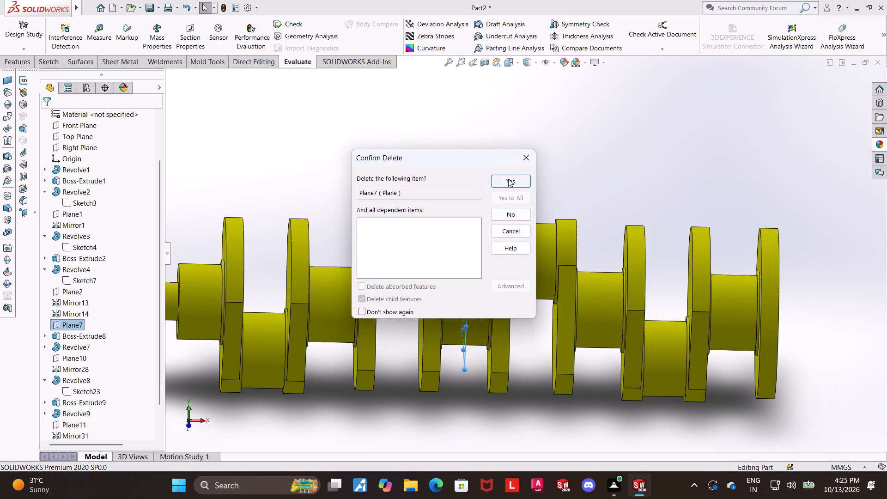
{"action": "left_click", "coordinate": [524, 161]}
Check which mirror planes and features Mirror28, Mirror31 and Mirror32 use at the third and fourth throws.
{"action": "left_click", "coordinate": [75, 368]}
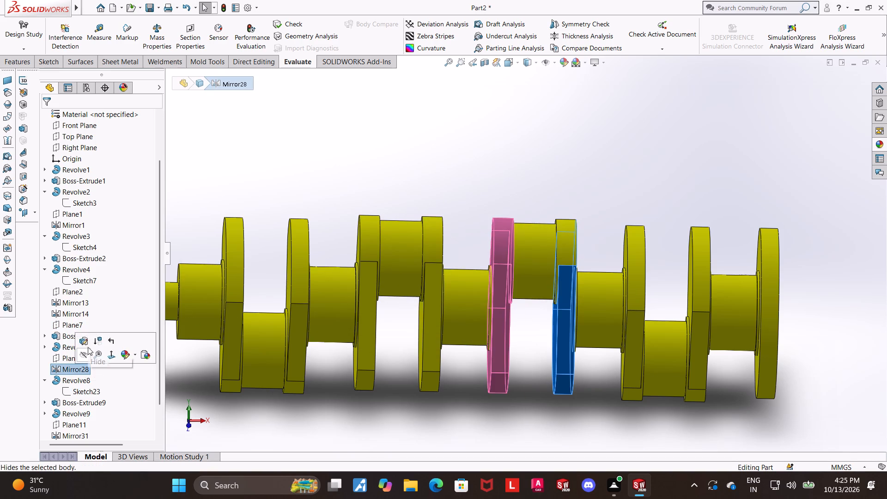
{"action": "left_click", "coordinate": [85, 343]}
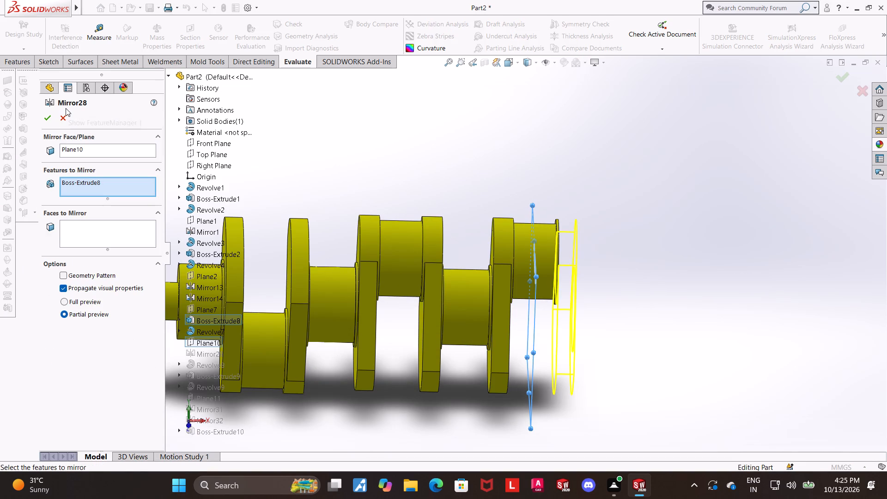
{"action": "left_click", "coordinate": [61, 117]}
{"action": "left_click", "coordinate": [71, 326]}
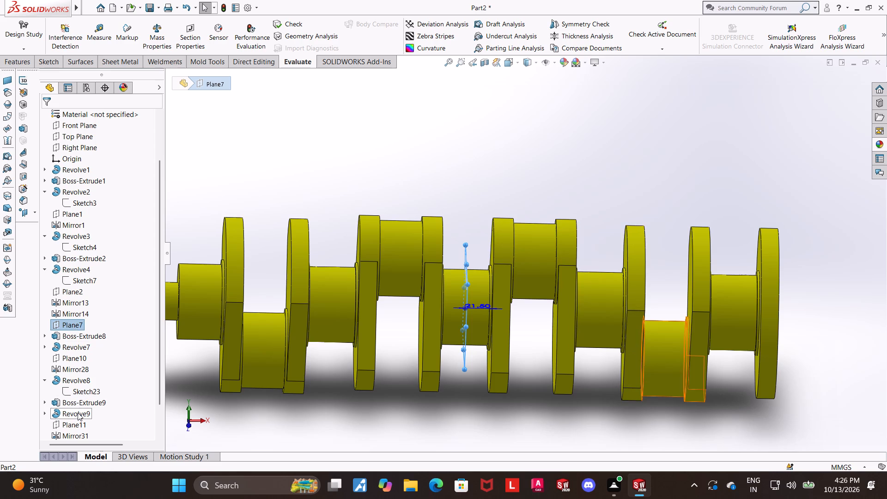
{"action": "scroll", "coordinate": [74, 387], "scroll_direction": "down", "scroll_amount": 1}
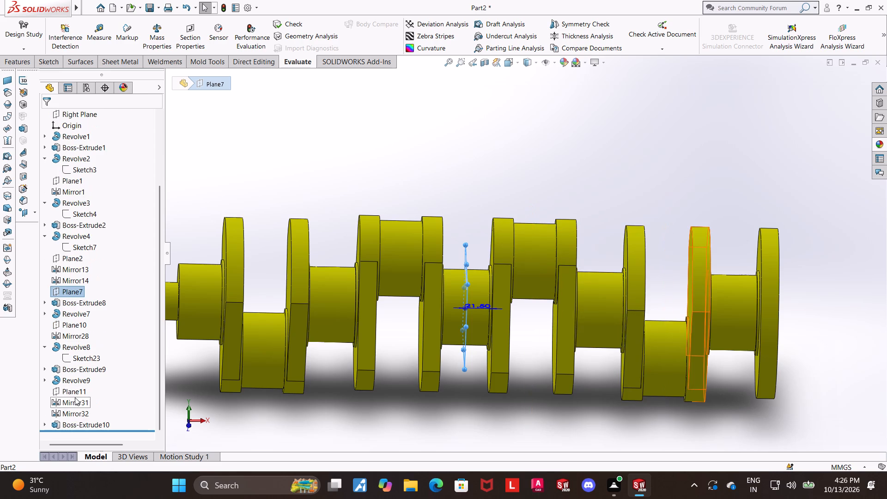
{"action": "left_click", "coordinate": [75, 397]}
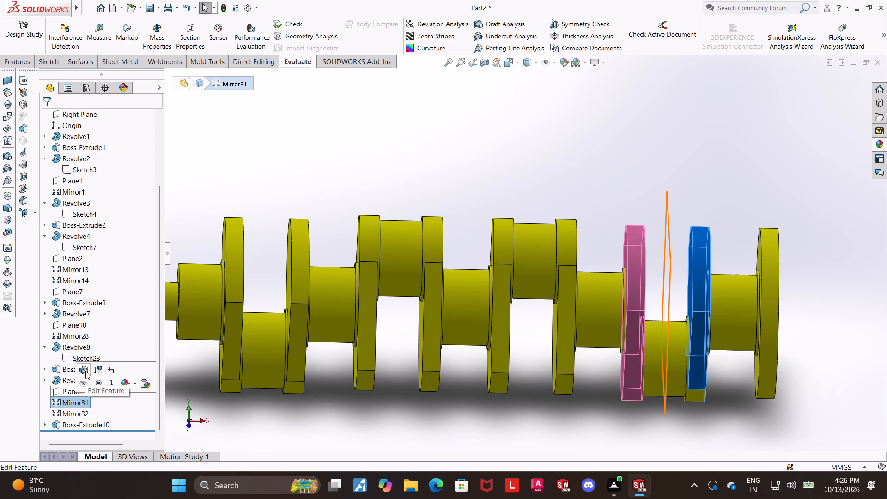
{"action": "left_click", "coordinate": [85, 371]}
{"action": "left_click", "coordinate": [61, 116]}
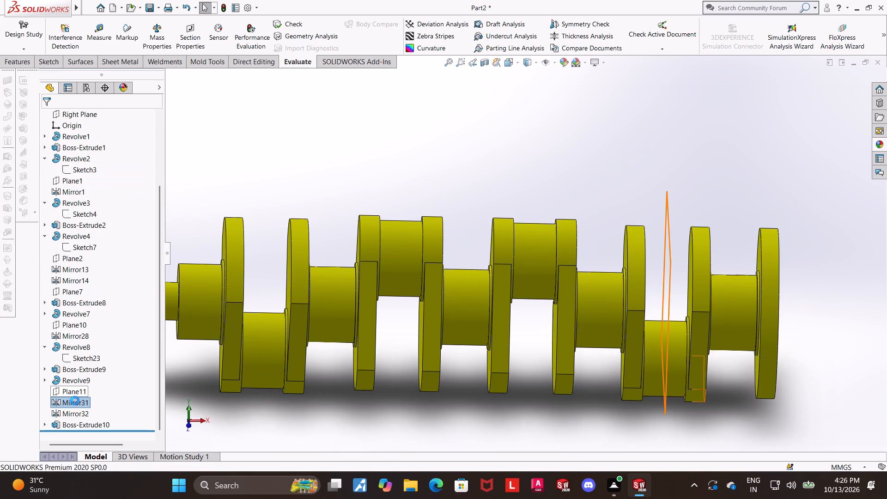
{"action": "left_click", "coordinate": [78, 414]}
{"action": "left_click", "coordinate": [87, 386]}
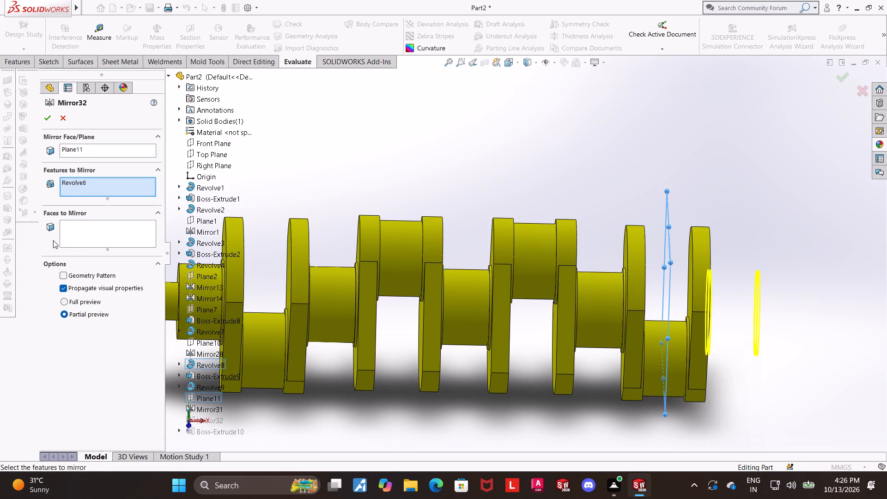
{"action": "left_click", "coordinate": [65, 120]}
Recheck the definition of Mirror28 and check Mirror14, which copies the main journal between the second and third throws.
{"action": "scroll", "coordinate": [99, 374], "scroll_direction": "down", "scroll_amount": 3}
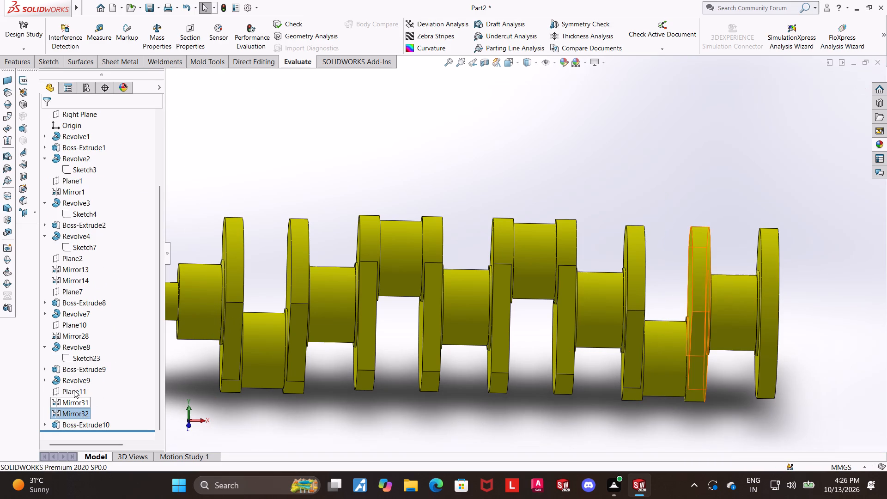
{"action": "left_click", "coordinate": [72, 337]}
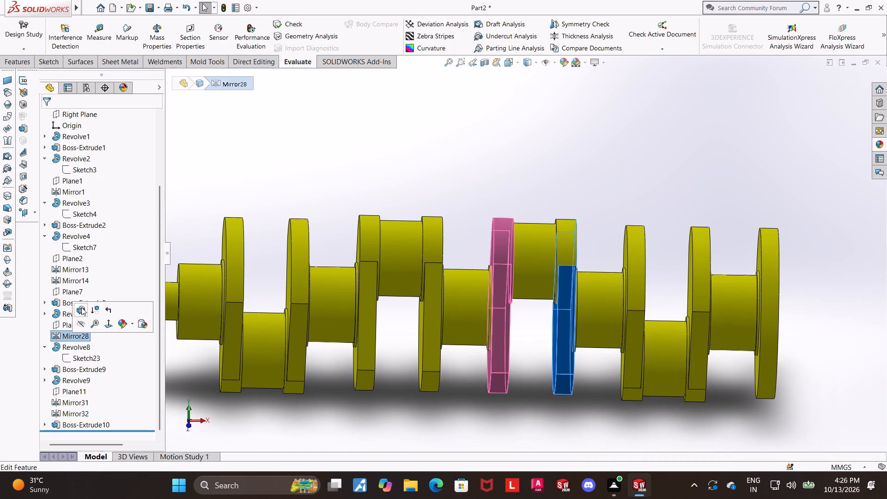
{"action": "left_click", "coordinate": [81, 307]}
{"action": "left_click", "coordinate": [66, 114]}
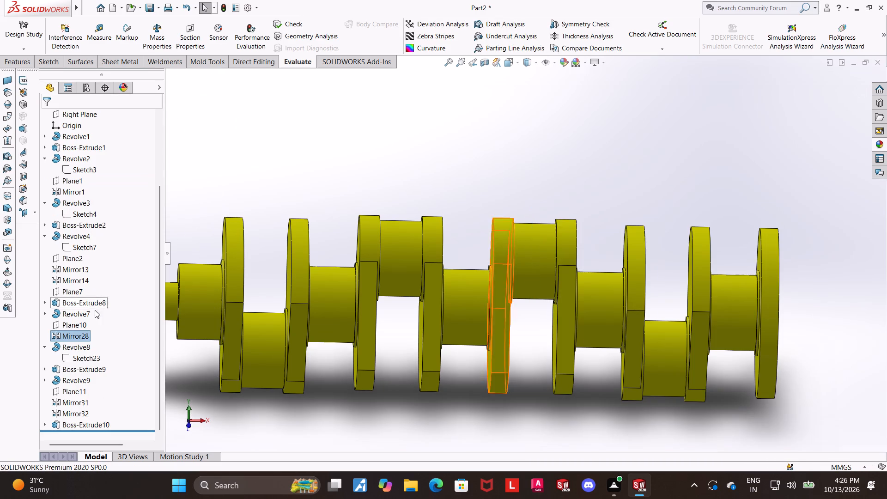
{"action": "left_click", "coordinate": [72, 277]}
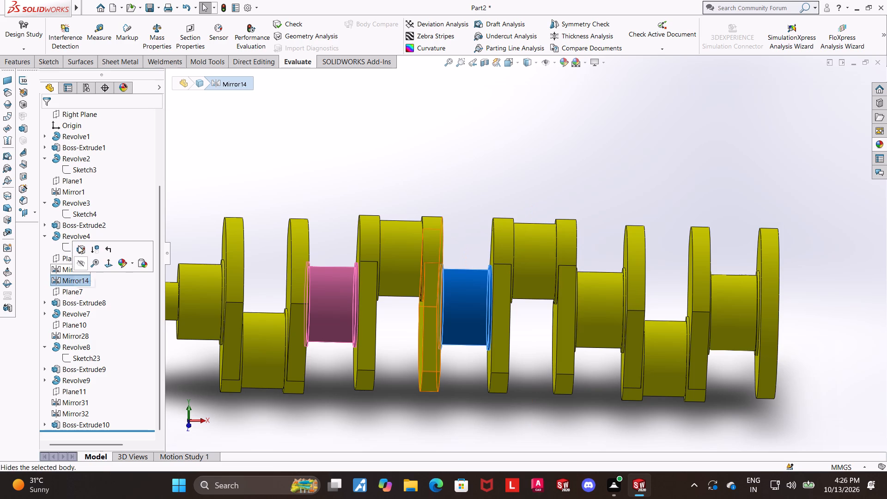
{"action": "left_click", "coordinate": [79, 248]}
{"action": "left_click", "coordinate": [59, 114]}
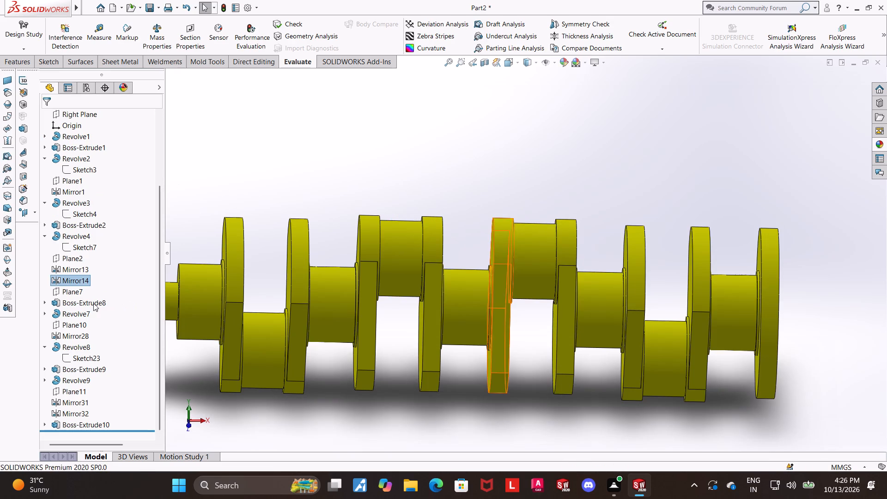
Delete the reference plane Plane7 at the main journal between the second and third throws.
{"action": "right_click", "coordinate": [67, 286]}
{"action": "left_click", "coordinate": [93, 372]}
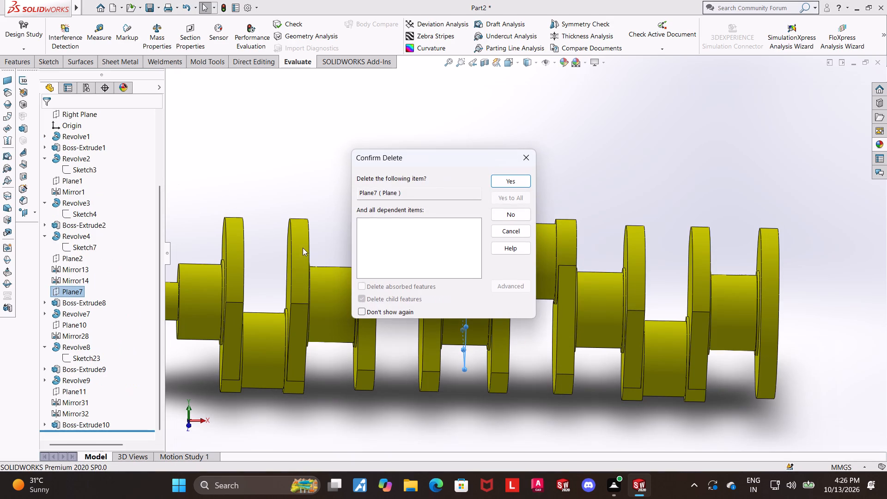
{"action": "left_click", "coordinate": [500, 181]}
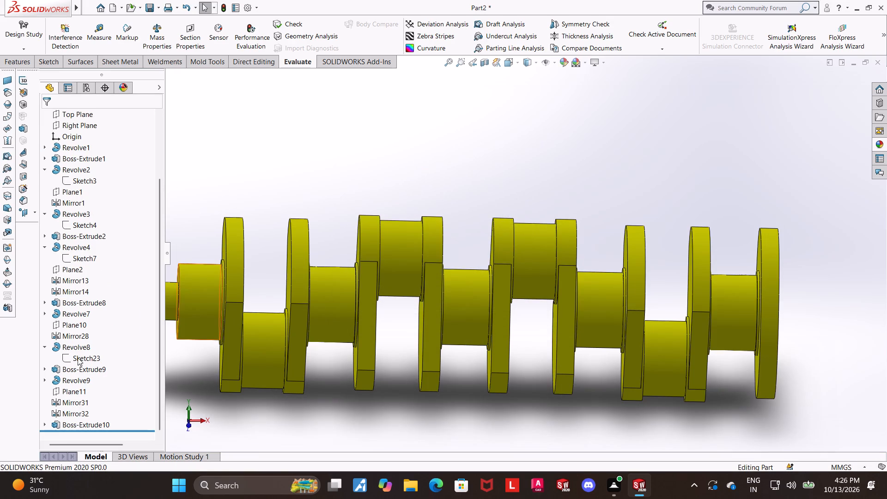
Examine the whole crankshaft, then its fourth throw and end flange close up from several angles.
{"action": "scroll", "coordinate": [74, 369], "scroll_direction": "down", "scroll_amount": 8}
{"action": "scroll", "coordinate": [145, 371], "scroll_direction": "up", "scroll_amount": 4}
{"action": "scroll", "coordinate": [645, 372], "scroll_direction": "up", "scroll_amount": 2}
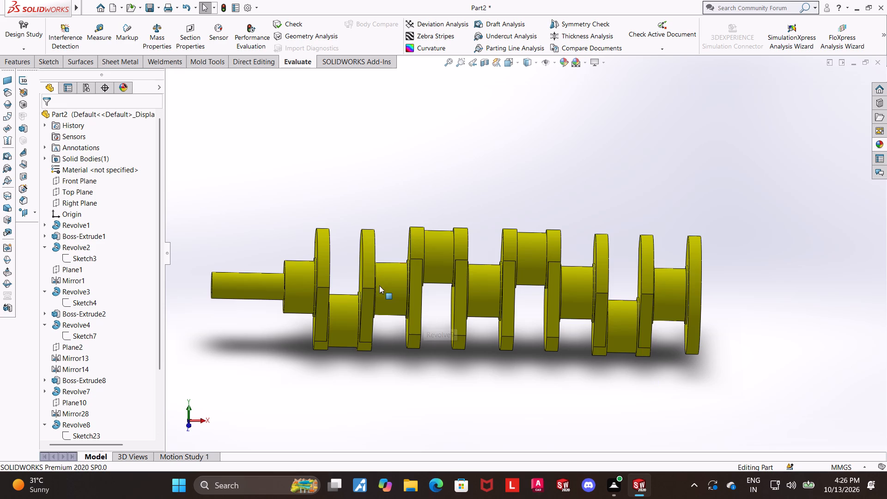
{"action": "scroll", "coordinate": [600, 294], "scroll_direction": "up", "scroll_amount": 1}
{"action": "middle_click_drag", "start_coordinate": [597, 293], "coordinate": [568, 291]}
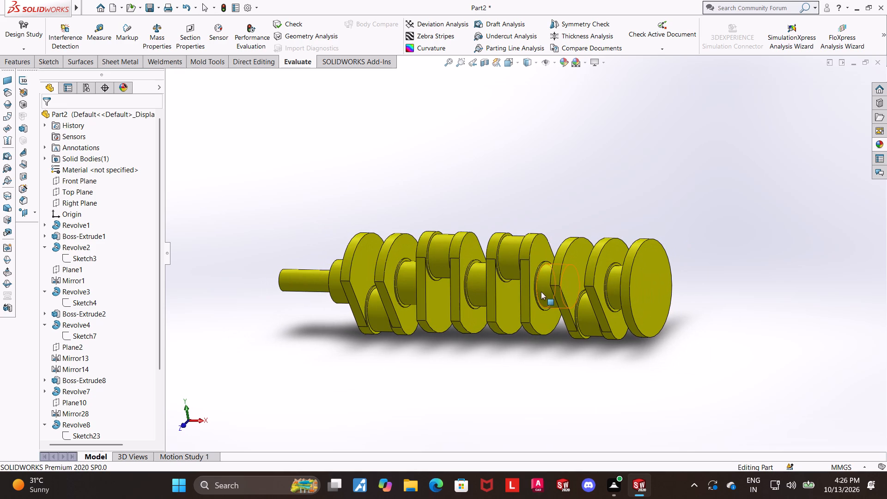
{"action": "scroll", "coordinate": [788, 317], "scroll_direction": "down", "scroll_amount": 1}
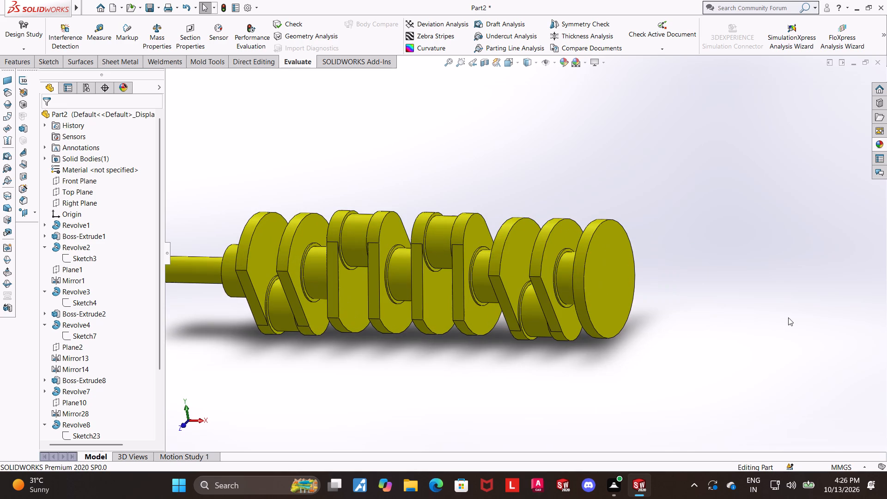
{"action": "scroll", "coordinate": [788, 317], "scroll_direction": "down", "scroll_amount": 1}
{"action": "middle_click_drag", "start_coordinate": [782, 319], "coordinate": [810, 316]}
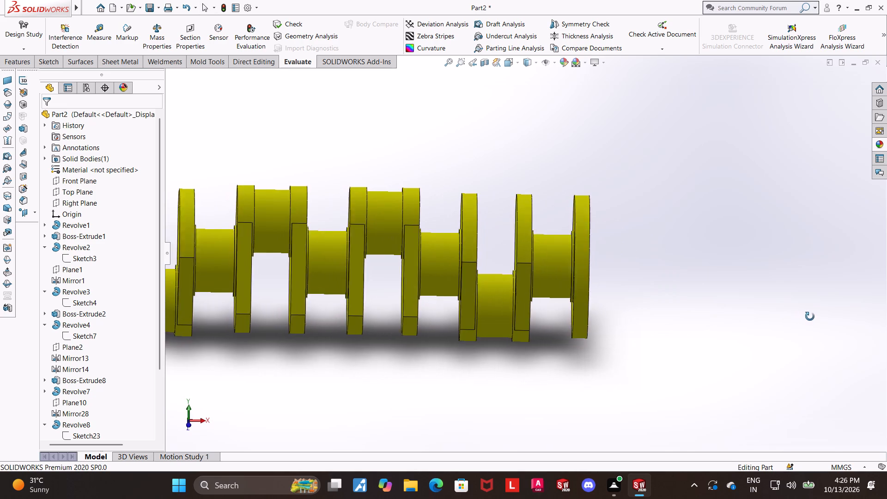
{"action": "middle_click_drag", "start_coordinate": [810, 316], "coordinate": [811, 317]}
{"action": "scroll", "coordinate": [621, 266], "scroll_direction": "down", "scroll_amount": 3}
{"action": "middle_click_drag", "start_coordinate": [602, 282], "coordinate": [607, 284]}
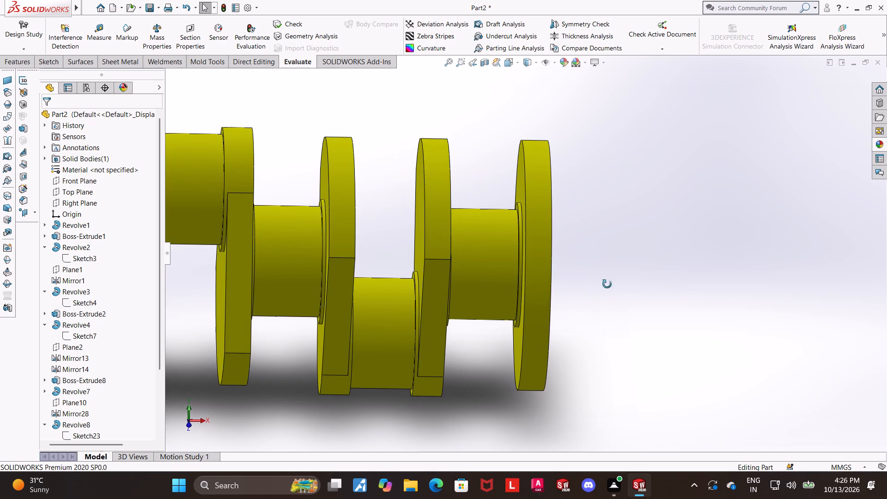
{"action": "middle_click_drag", "start_coordinate": [607, 284], "coordinate": [624, 308]}
Measure the distance from the crankpin-side face of the fourth throw's last web to the end flange's outer face.
{"action": "left_click", "coordinate": [92, 30]}
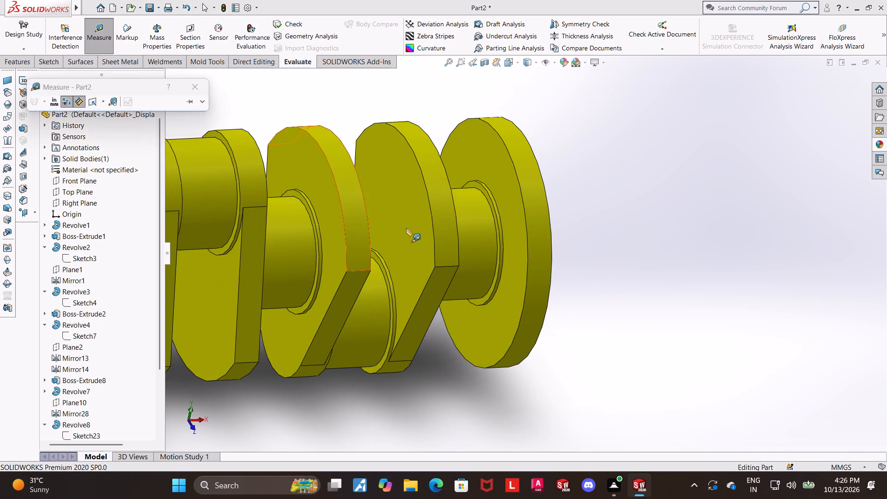
{"action": "left_click", "coordinate": [406, 228]}
{"action": "middle_click_drag", "start_coordinate": [550, 207], "coordinate": [503, 197]}
{"action": "left_click", "coordinate": [578, 182]}
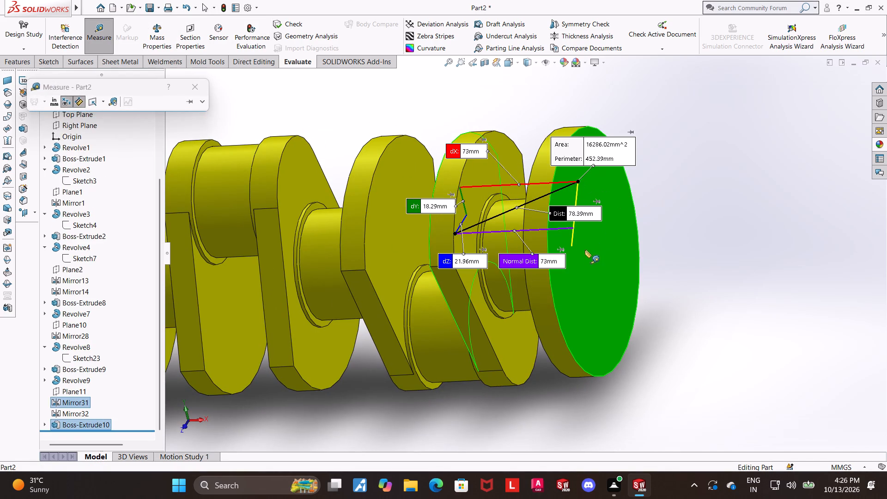
{"action": "scroll", "coordinate": [553, 266], "scroll_direction": "up", "scroll_amount": 2}
{"action": "scroll", "coordinate": [532, 229], "scroll_direction": "down", "scroll_amount": 4}
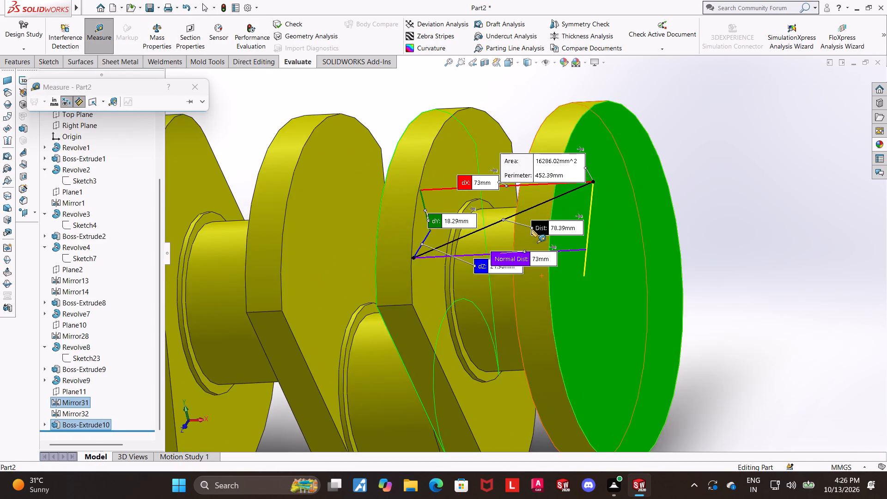
{"action": "key", "text": "Escape"}
Try to measure the spacing between the third throw's last web and the fourth throw's first web.
{"action": "scroll", "coordinate": [508, 235], "scroll_direction": "up", "scroll_amount": 3}
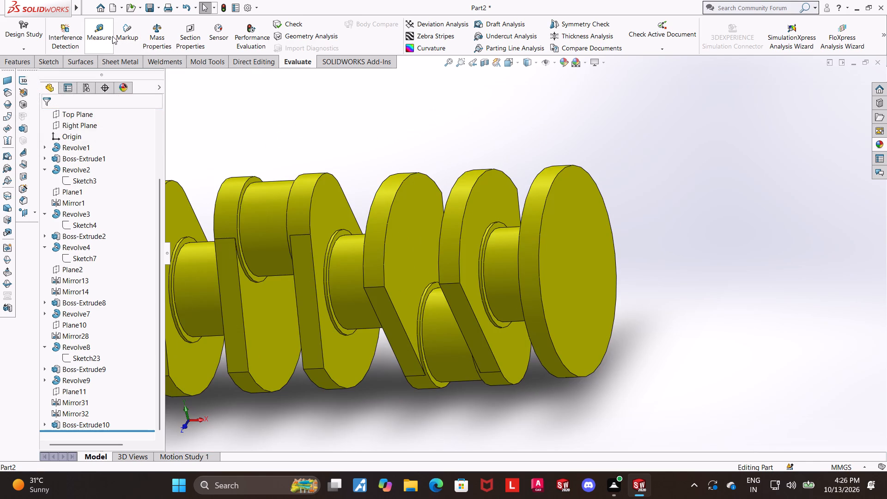
{"action": "left_click", "coordinate": [112, 36]}
{"action": "left_click", "coordinate": [407, 233]}
{"action": "middle_click_drag", "start_coordinate": [409, 236], "coordinate": [457, 255]}
{"action": "left_click", "coordinate": [314, 319]}
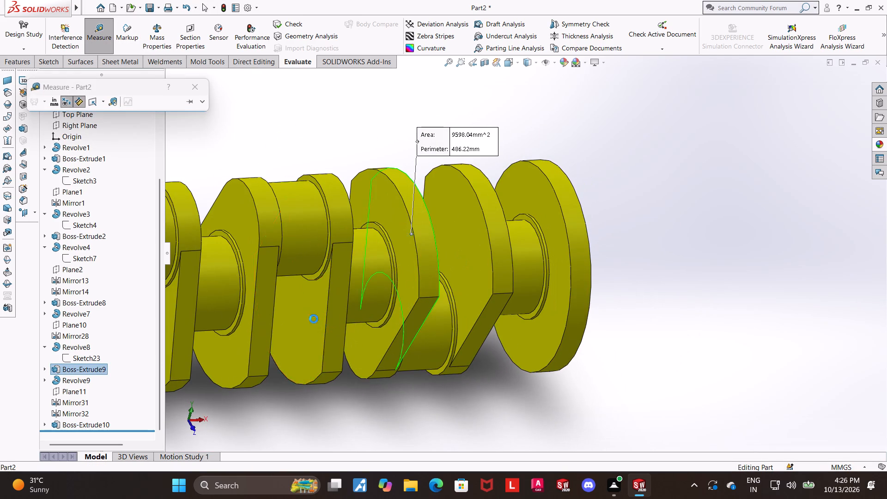
{"action": "scroll", "coordinate": [401, 352], "scroll_direction": "up", "scroll_amount": 1}
{"action": "key", "text": "Escape"}
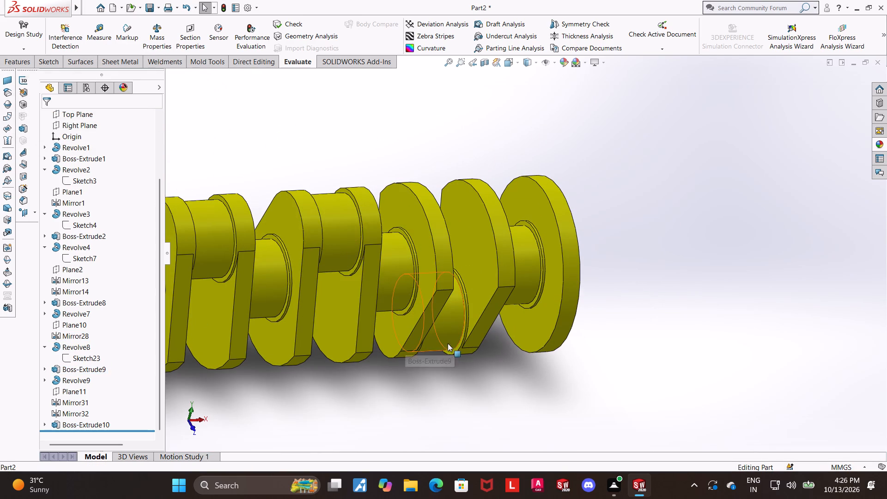
Measure the fourth throw's overall width between the outer faces of its two webs.
{"action": "middle_click_drag", "start_coordinate": [479, 254], "coordinate": [448, 253]}
{"action": "scroll", "coordinate": [491, 215], "scroll_direction": "down", "scroll_amount": 1}
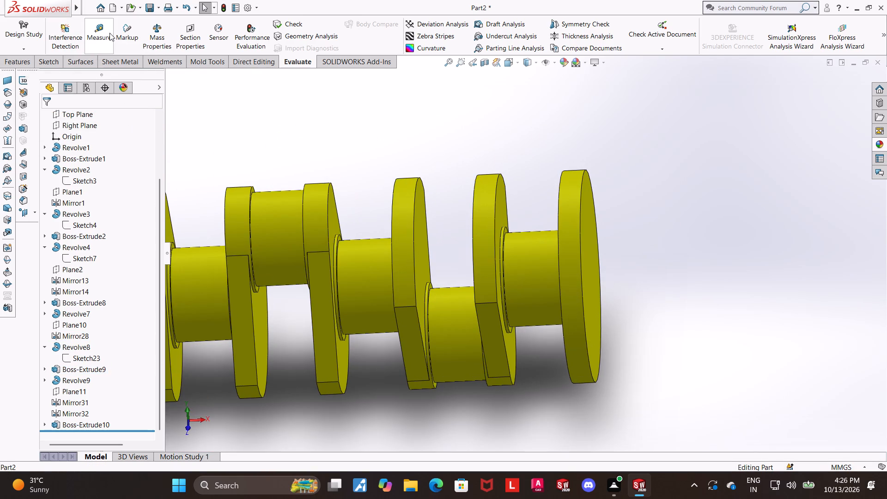
{"action": "left_click", "coordinate": [109, 33]}
{"action": "middle_click", "coordinate": [467, 217]}
{"action": "scroll", "coordinate": [467, 217], "scroll_direction": "up", "scroll_amount": 1}
{"action": "left_click", "coordinate": [505, 211]}
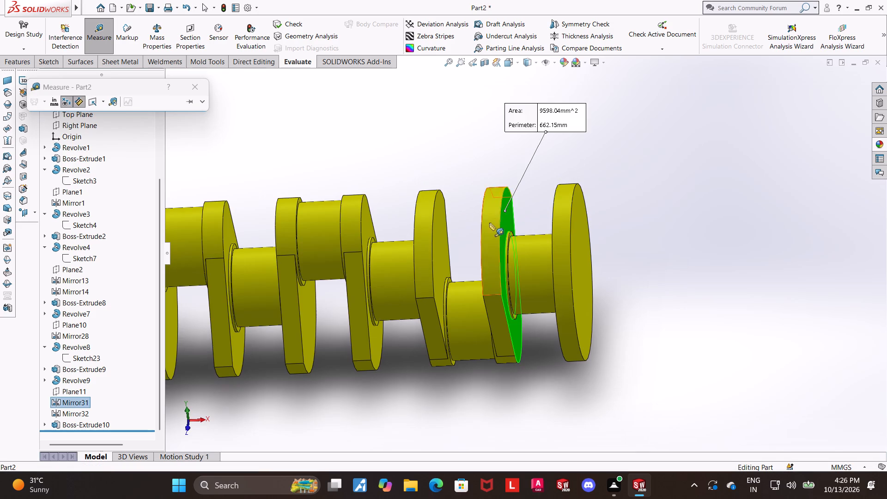
{"action": "middle_click_drag", "start_coordinate": [478, 224], "coordinate": [510, 238]}
{"action": "left_click", "coordinate": [410, 224]}
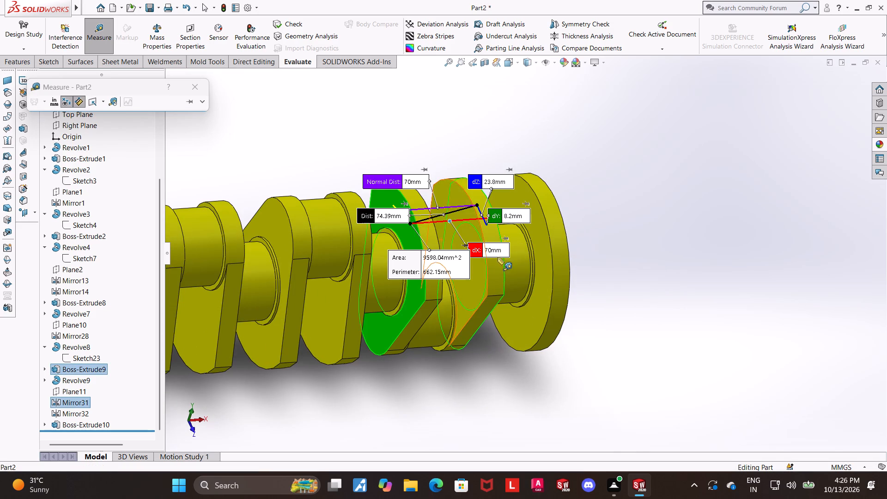
{"action": "key", "text": "Escape"}
Measure the third throw's overall width between the outer faces of its two webs.
{"action": "scroll", "coordinate": [427, 293], "scroll_direction": "up", "scroll_amount": 2}
{"action": "scroll", "coordinate": [456, 242], "scroll_direction": "down", "scroll_amount": 3}
{"action": "scroll", "coordinate": [412, 287], "scroll_direction": "up", "scroll_amount": 2}
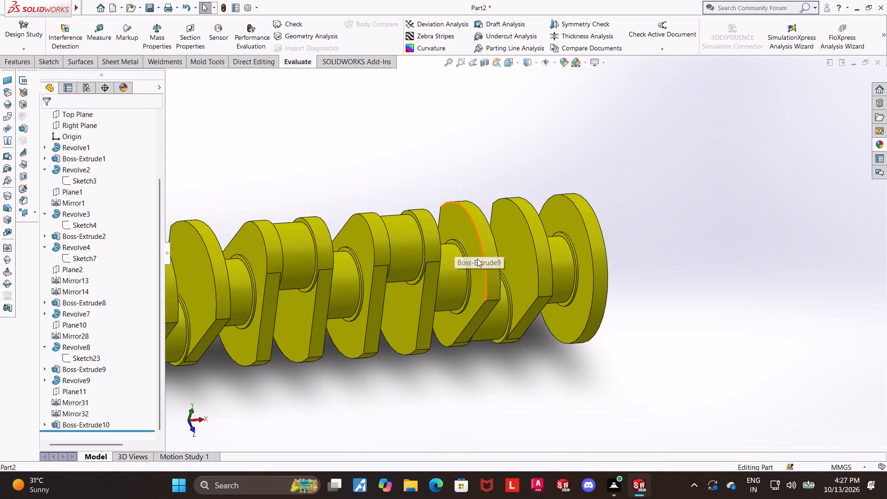
{"action": "middle_click_drag", "start_coordinate": [474, 266], "coordinate": [458, 266]}
{"action": "left_click", "coordinate": [104, 30]}
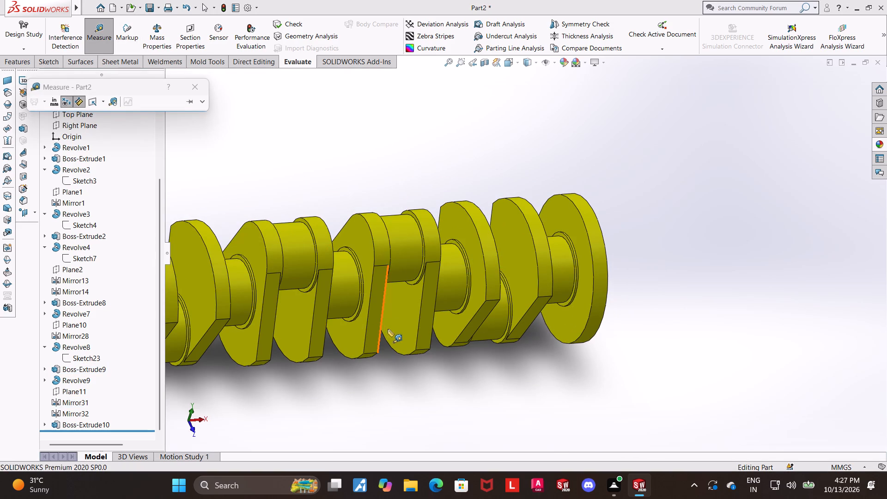
{"action": "middle_click_drag", "start_coordinate": [434, 333], "coordinate": [395, 296]}
{"action": "scroll", "coordinate": [413, 310], "scroll_direction": "down", "scroll_amount": 2}
{"action": "left_click", "coordinate": [442, 335]}
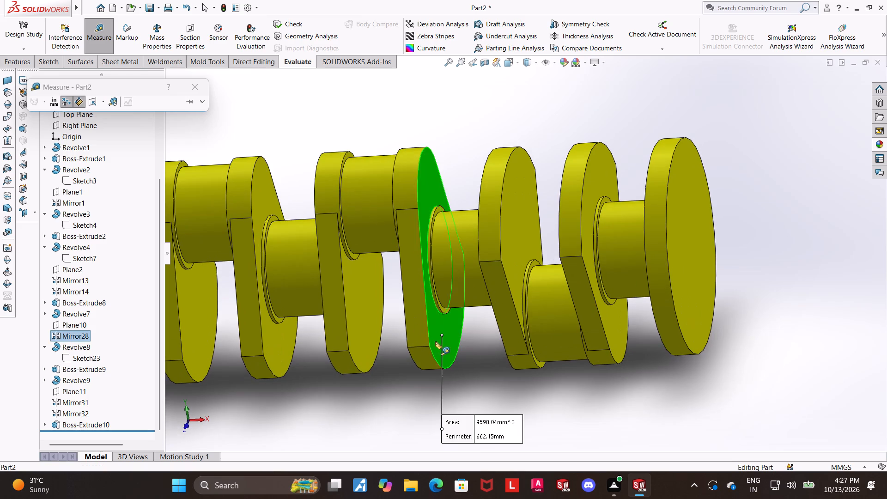
{"action": "middle_click_drag", "start_coordinate": [452, 341], "coordinate": [482, 343]}
{"action": "left_click", "coordinate": [359, 341]}
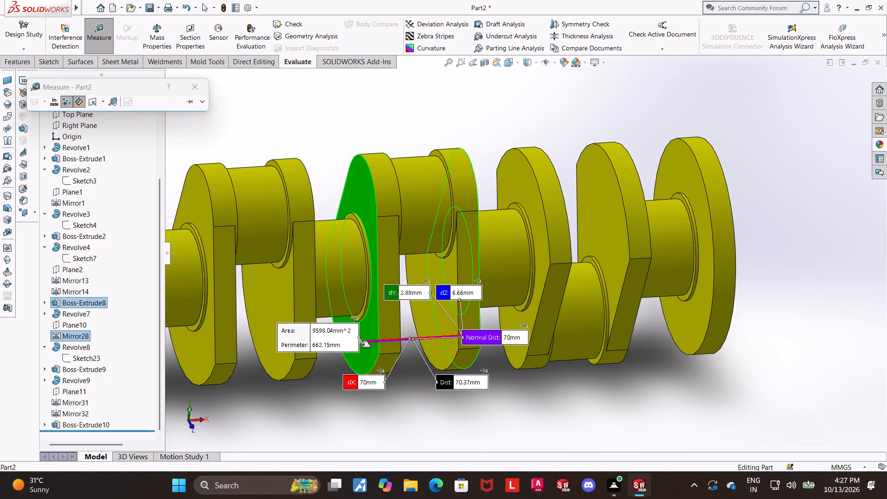
{"action": "scroll", "coordinate": [361, 345], "scroll_direction": "up", "scroll_amount": 1}
{"action": "key", "text": "Escape"}
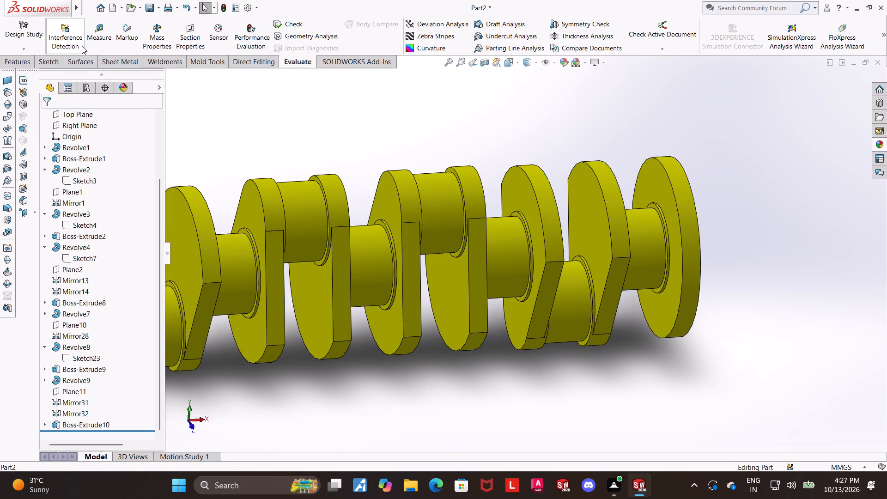
Measure the second throw's overall width between the outer faces of its two webs.
{"action": "left_click", "coordinate": [97, 35]}
{"action": "scroll", "coordinate": [371, 247], "scroll_direction": "up", "scroll_amount": 3}
{"action": "scroll", "coordinate": [390, 262], "scroll_direction": "down", "scroll_amount": 4}
{"action": "left_click", "coordinate": [371, 347]}
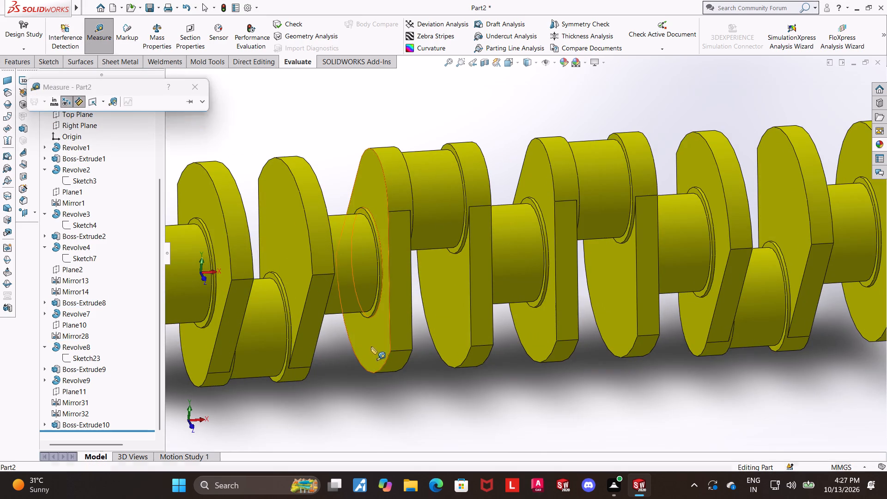
{"action": "middle_click_drag", "start_coordinate": [512, 364], "coordinate": [486, 352]}
{"action": "left_click", "coordinate": [474, 326]}
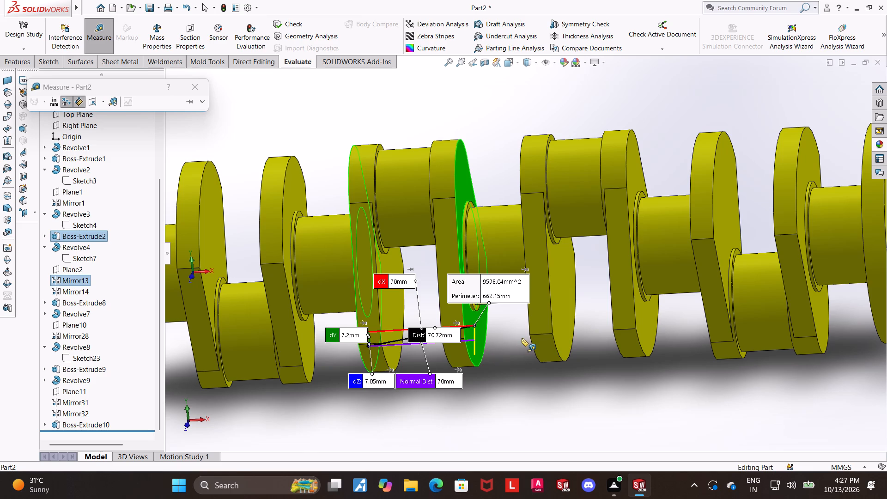
Measure across the journal between the second and third throws, using the crankpin-side faces of the two adjacent webs.
{"action": "key", "text": "Escape"}
{"action": "left_click", "coordinate": [102, 32]}
{"action": "middle_click_drag", "start_coordinate": [549, 315], "coordinate": [583, 323]}
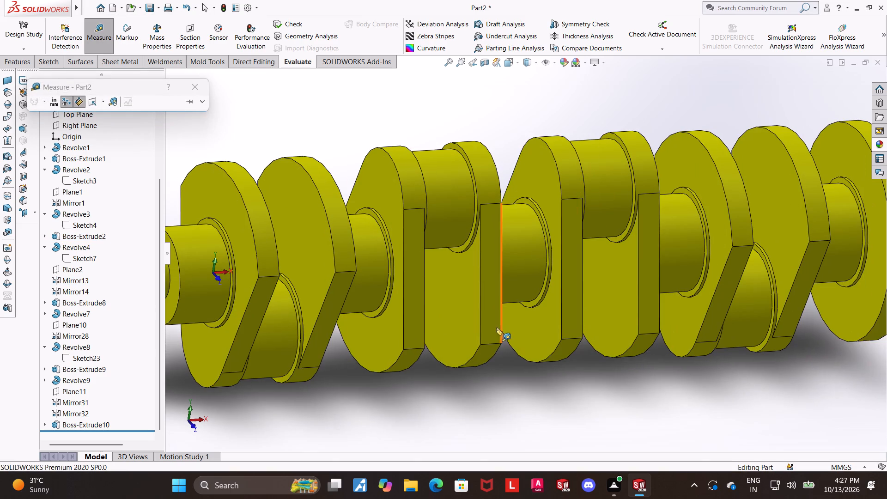
{"action": "left_click", "coordinate": [467, 330]}
{"action": "middle_click_drag", "start_coordinate": [534, 354], "coordinate": [508, 355]}
{"action": "middle_click_drag", "start_coordinate": [559, 343], "coordinate": [542, 347]}
{"action": "left_click", "coordinate": [564, 324]}
{"action": "scroll", "coordinate": [581, 376], "scroll_direction": "up", "scroll_amount": 2}
{"action": "scroll", "coordinate": [562, 197], "scroll_direction": "down", "scroll_amount": 1}
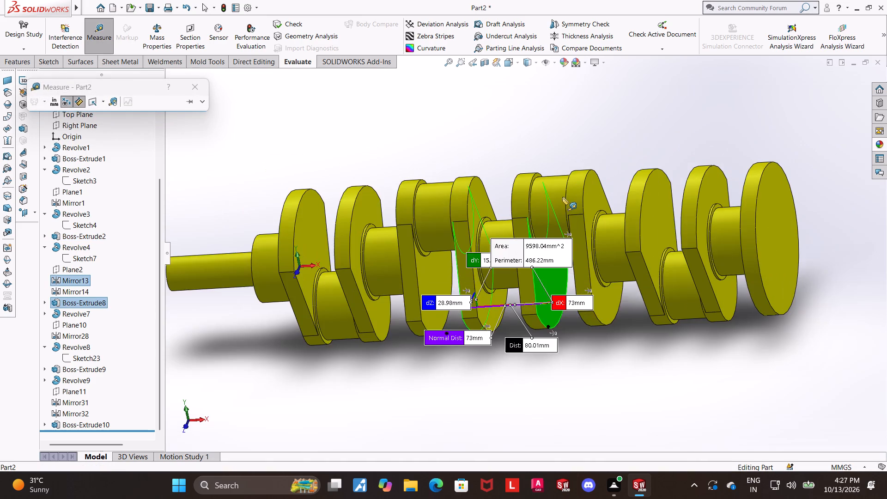
{"action": "scroll", "coordinate": [562, 197], "scroll_direction": "down", "scroll_amount": 1}
{"action": "key", "text": "Escape"}
{"action": "scroll", "coordinate": [535, 247], "scroll_direction": "up", "scroll_amount": 3}
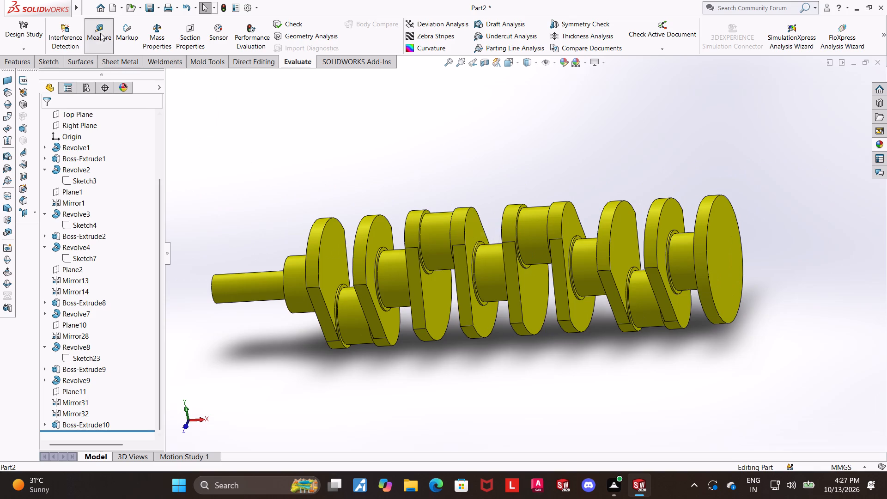
Measure across the journal between the first and second throws, using the crankpin-side faces of the two adjacent webs.
{"action": "left_click", "coordinate": [100, 33]}
{"action": "scroll", "coordinate": [443, 261], "scroll_direction": "down", "scroll_amount": 3}
{"action": "left_click", "coordinate": [448, 350]}
{"action": "middle_click_drag", "start_coordinate": [397, 337], "coordinate": [431, 343]}
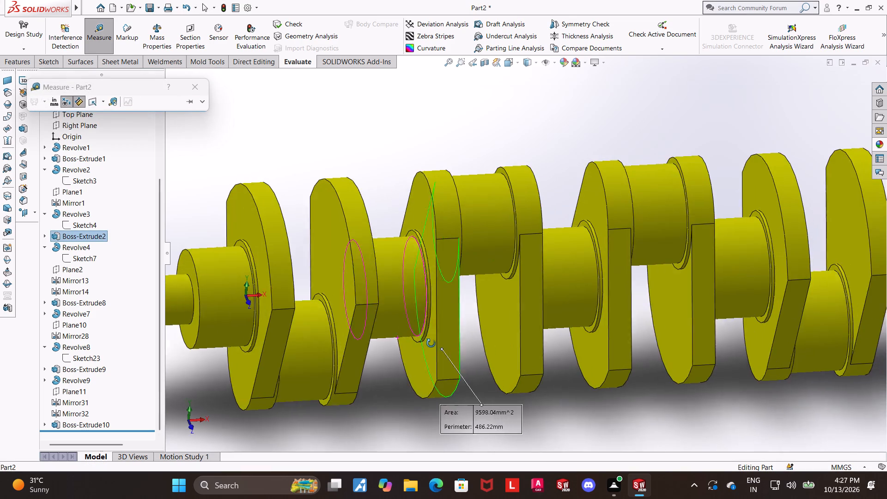
{"action": "middle_click_drag", "start_coordinate": [431, 343], "coordinate": [434, 344]}
{"action": "left_click", "coordinate": [358, 270]}
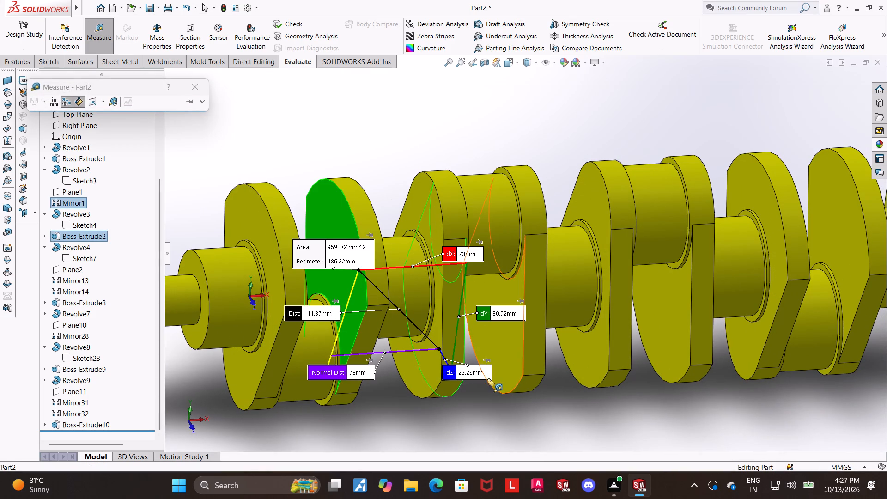
{"action": "scroll", "coordinate": [408, 373], "scroll_direction": "up", "scroll_amount": 1}
{"action": "key", "text": "Escape"}
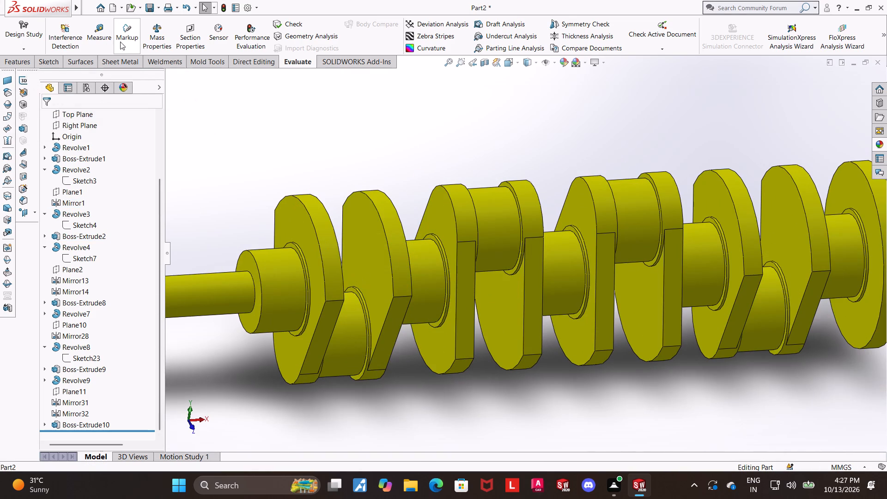
Measure the first throw's overall width between the outer faces of its two webs.
{"action": "left_click", "coordinate": [108, 37]}
{"action": "left_click", "coordinate": [284, 213]}
{"action": "scroll", "coordinate": [361, 232], "scroll_direction": "up", "scroll_amount": 1}
{"action": "middle_click_drag", "start_coordinate": [357, 235], "coordinate": [323, 245]}
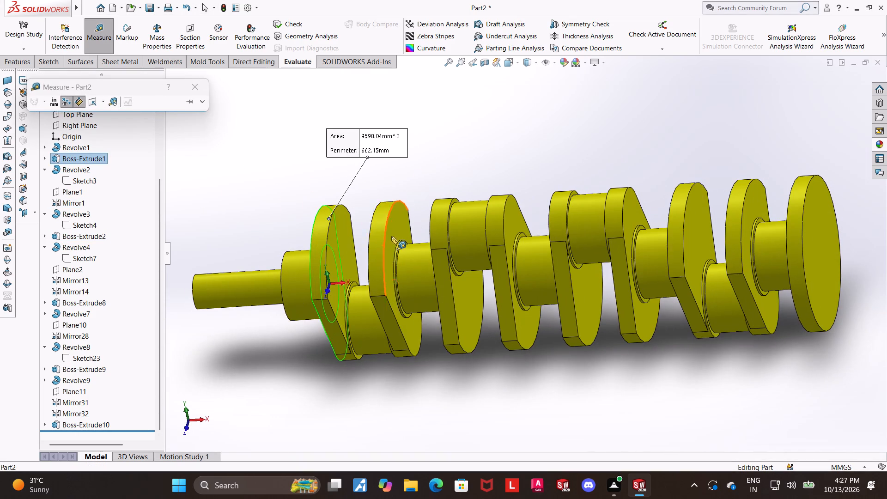
{"action": "left_click", "coordinate": [393, 216]}
{"action": "key", "text": "Escape"}
Recheck the distance between the crankpin-side faces of the first throw's last web and the second throw's first web.
{"action": "scroll", "coordinate": [286, 187], "scroll_direction": "down", "scroll_amount": 1}
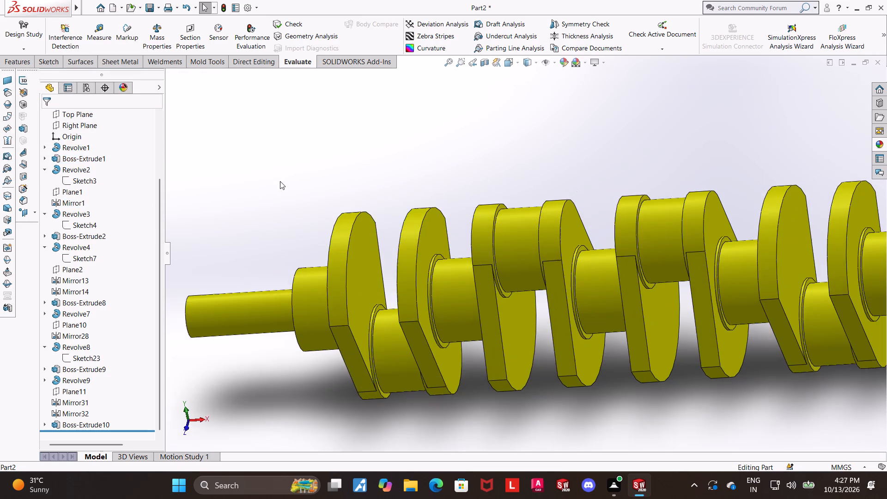
{"action": "scroll", "coordinate": [280, 181], "scroll_direction": "down", "scroll_amount": 1}
{"action": "left_click", "coordinate": [88, 31]}
{"action": "middle_click_drag", "start_coordinate": [538, 323], "coordinate": [591, 337]}
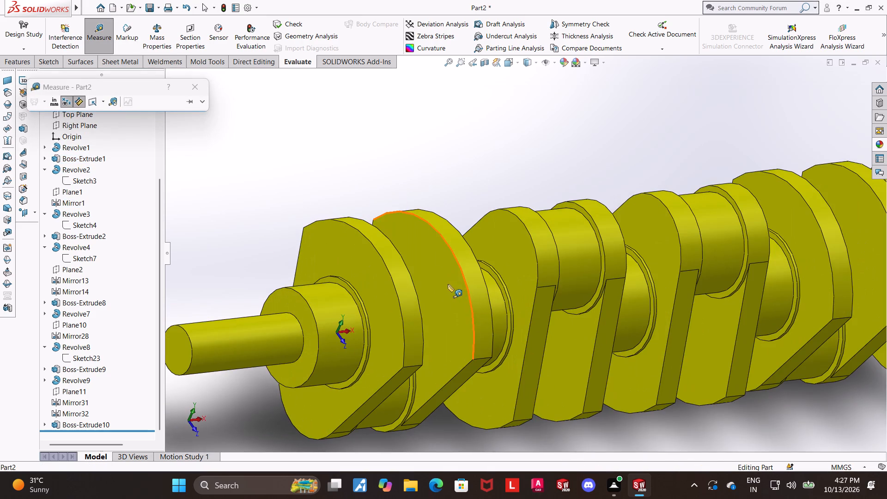
{"action": "left_click", "coordinate": [448, 284]}
{"action": "scroll", "coordinate": [595, 327], "scroll_direction": "up", "scroll_amount": 1}
{"action": "middle_click_drag", "start_coordinate": [583, 335], "coordinate": [511, 306]}
{"action": "left_click", "coordinate": [490, 348]}
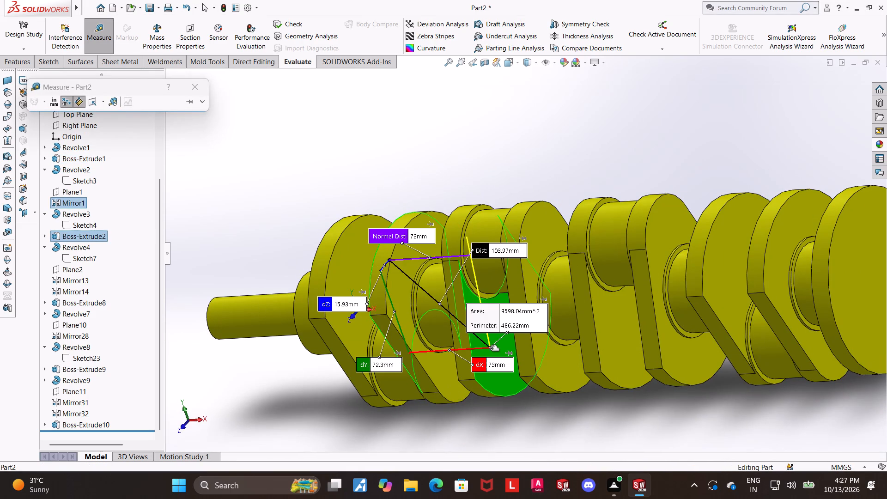
{"action": "key", "text": "Escape"}
Recheck the distance between the crankpin-side faces of the second throw's last web and the third throw's first web.
{"action": "middle_click_drag", "start_coordinate": [514, 392], "coordinate": [550, 372]}
{"action": "scroll", "coordinate": [588, 349], "scroll_direction": "down", "scroll_amount": 1}
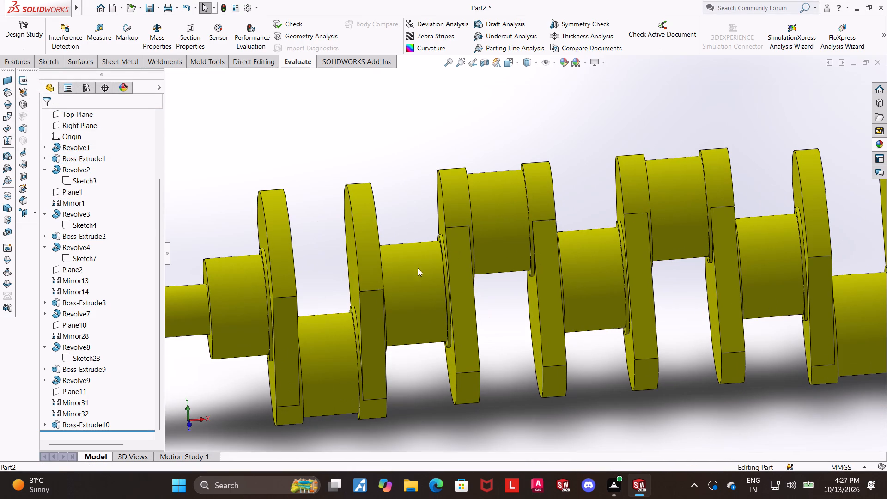
{"action": "left_click", "coordinate": [109, 43]}
{"action": "middle_click_drag", "start_coordinate": [450, 300], "coordinate": [488, 304]}
{"action": "left_click", "coordinate": [498, 323]}
{"action": "middle_click_drag", "start_coordinate": [589, 389], "coordinate": [582, 389]}
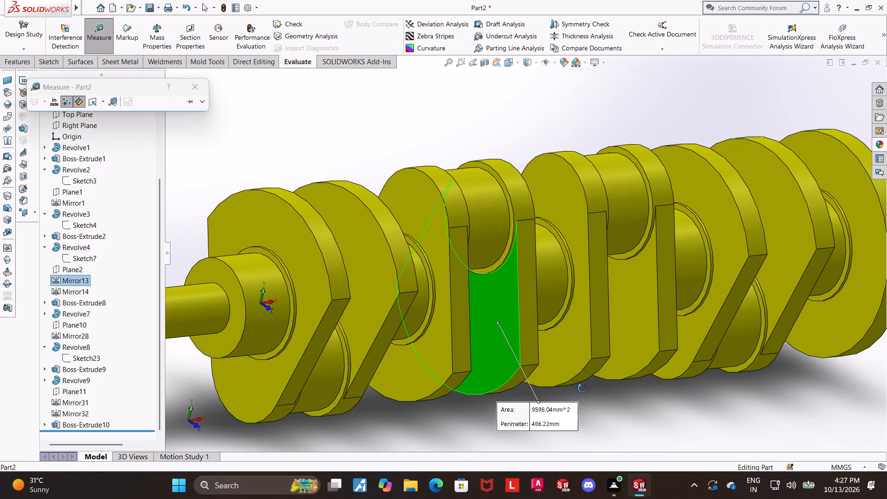
{"action": "middle_click_drag", "start_coordinate": [582, 389], "coordinate": [532, 367]}
{"action": "left_click", "coordinate": [591, 328]}
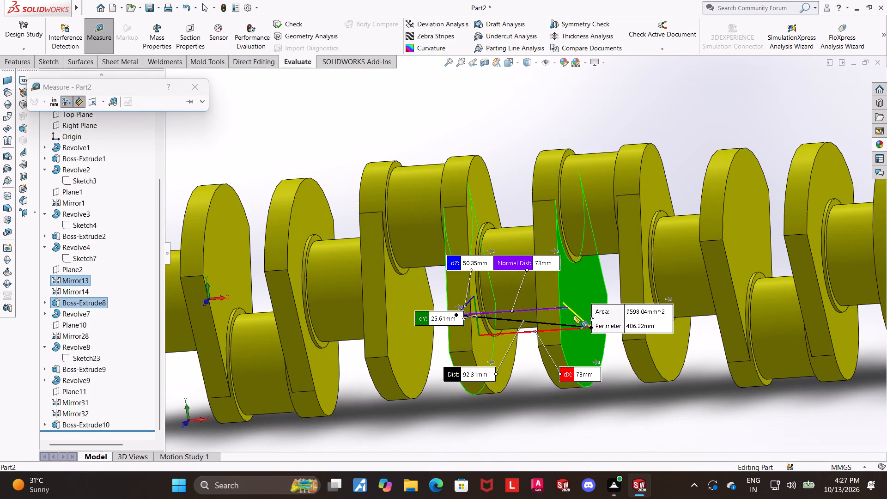
{"action": "key", "text": "Escape"}
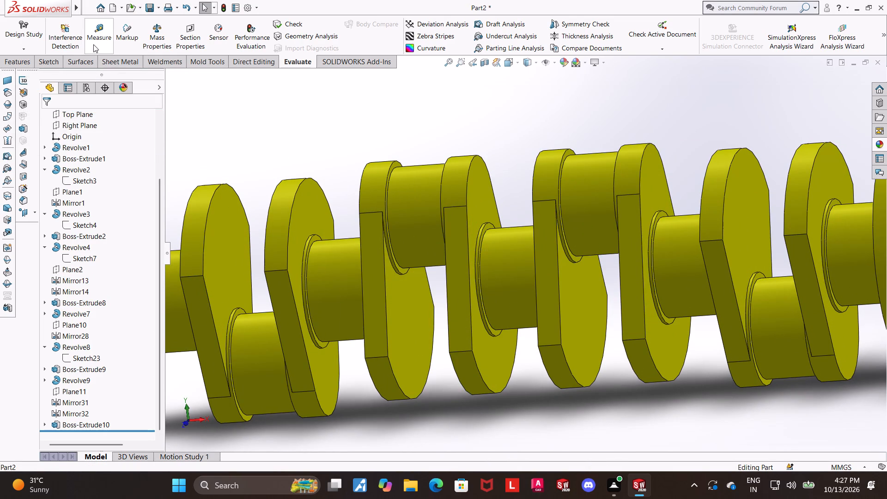
Measure again between the second throw's first web and the first throw's last web, using their crankpin-side faces.
{"action": "left_click", "coordinate": [93, 44]}
{"action": "left_click", "coordinate": [407, 337]}
{"action": "middle_click_drag", "start_coordinate": [350, 273], "coordinate": [393, 293]}
{"action": "scroll", "coordinate": [376, 265], "scroll_direction": "up", "scroll_amount": 1}
{"action": "middle_click_drag", "start_coordinate": [373, 268], "coordinate": [362, 269]}
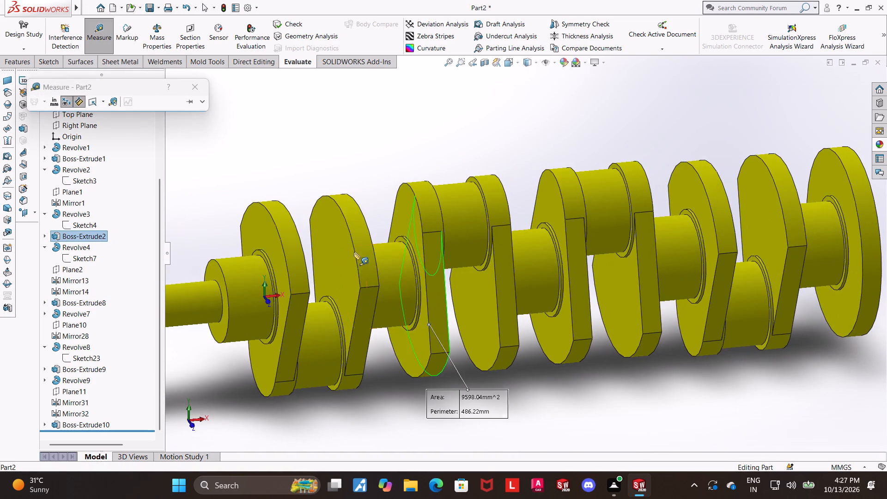
{"action": "left_click", "coordinate": [324, 249]}
{"action": "key", "text": "Escape"}
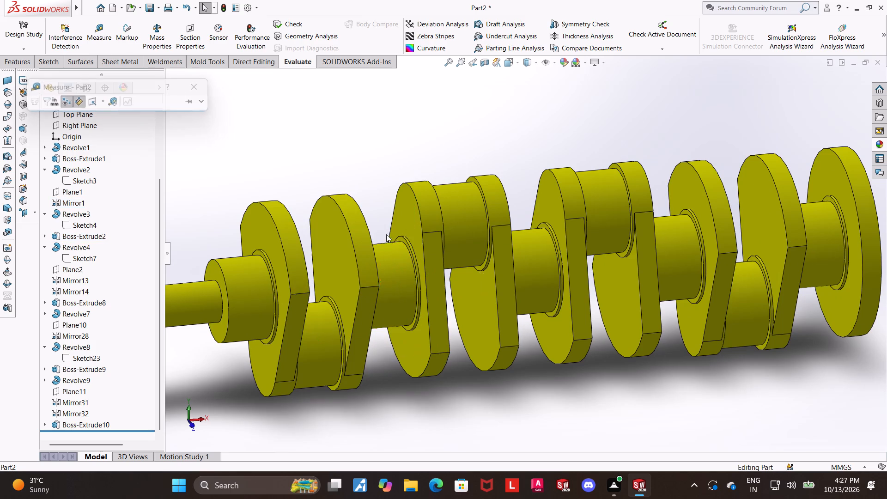
Measure across the journal between the third and fourth throws, using the crankpin-side faces of the two adjacent webs.
{"action": "left_click_drag", "start_coordinate": [97, 46], "coordinate": [108, 50]}
{"action": "scroll", "coordinate": [684, 264], "scroll_direction": "down", "scroll_amount": 2}
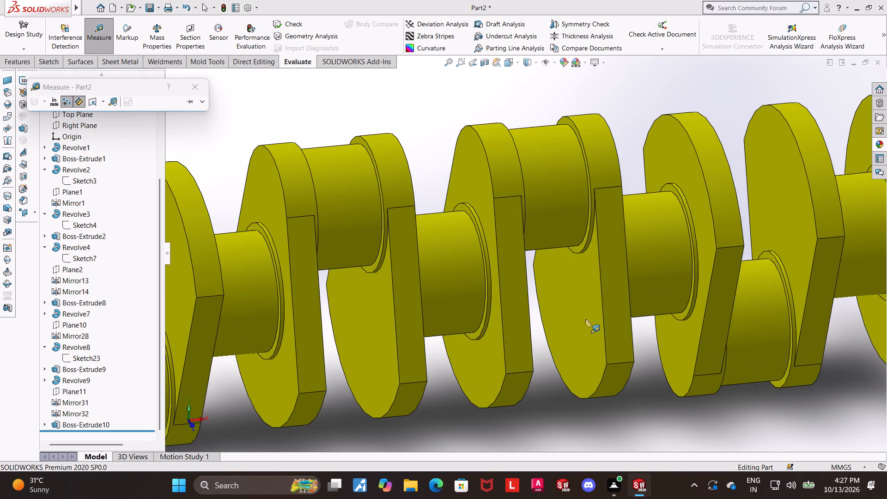
{"action": "left_click", "coordinate": [583, 320]}
{"action": "middle_click_drag", "start_coordinate": [601, 338], "coordinate": [565, 327]}
{"action": "left_click", "coordinate": [753, 208]}
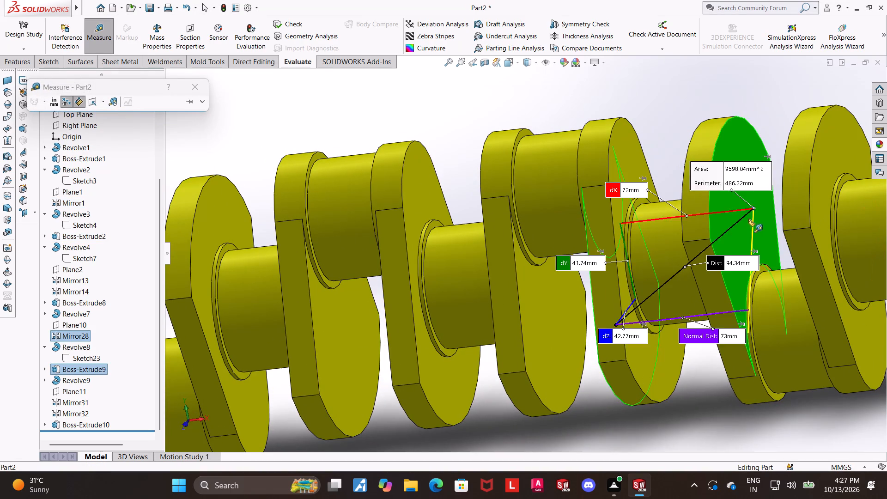
{"action": "scroll", "coordinate": [744, 227], "scroll_direction": "up", "scroll_amount": 3}
{"action": "scroll", "coordinate": [732, 207], "scroll_direction": "down", "scroll_amount": 2}
{"action": "key", "text": "Escape"}
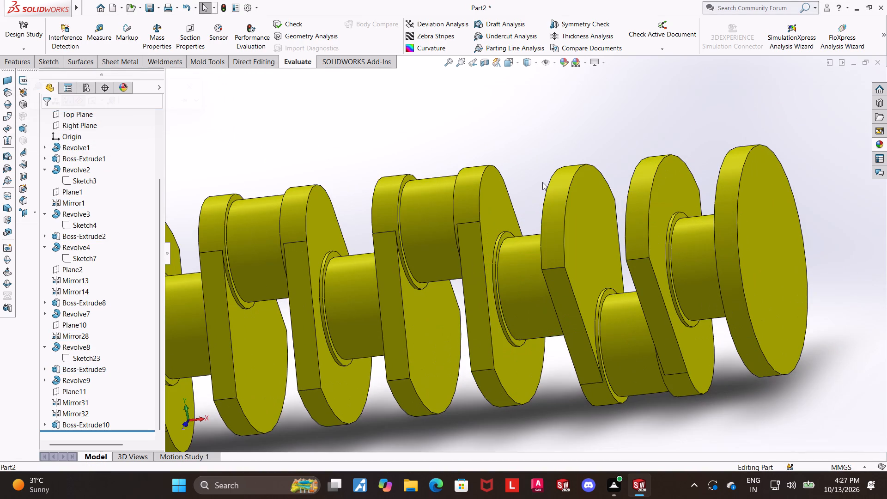
Measure the second throw's overall width between the outer faces of its two webs.
{"action": "scroll", "coordinate": [550, 202], "scroll_direction": "up", "scroll_amount": 1}
{"action": "middle_click_drag", "start_coordinate": [563, 211], "coordinate": [574, 237]}
{"action": "scroll", "coordinate": [404, 200], "scroll_direction": "up", "scroll_amount": 2}
{"action": "scroll", "coordinate": [373, 204], "scroll_direction": "down", "scroll_amount": 1}
{"action": "middle_click_drag", "start_coordinate": [373, 204], "coordinate": [396, 202]}
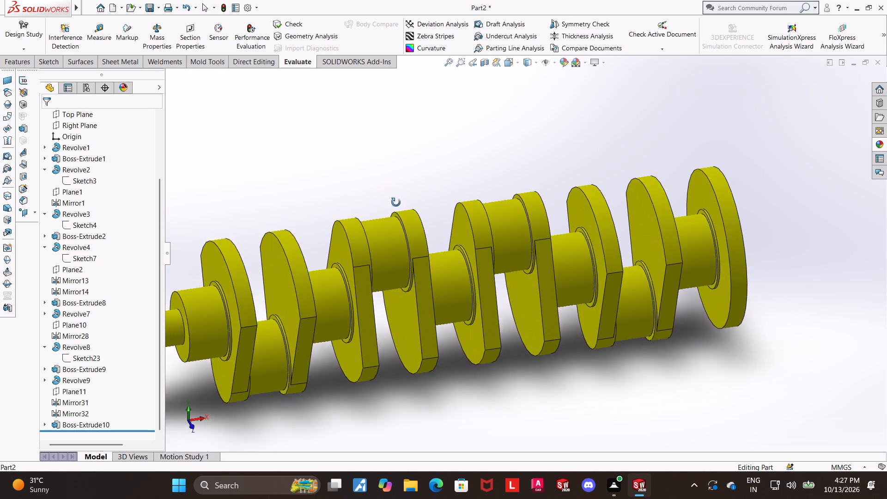
{"action": "middle_click_drag", "start_coordinate": [396, 202], "coordinate": [396, 202]}
{"action": "scroll", "coordinate": [380, 199], "scroll_direction": "down", "scroll_amount": 3}
{"action": "left_click", "coordinate": [105, 28]}
{"action": "left_click", "coordinate": [352, 305]}
{"action": "middle_click_drag", "start_coordinate": [422, 242], "coordinate": [369, 242]}
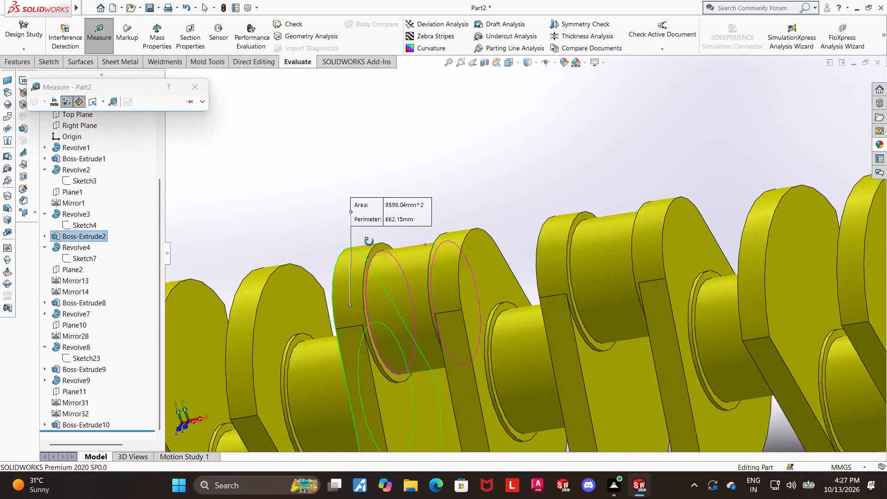
{"action": "middle_click_drag", "start_coordinate": [369, 242], "coordinate": [367, 241]}
{"action": "left_click", "coordinate": [467, 272]}
{"action": "scroll", "coordinate": [486, 280], "scroll_direction": "up", "scroll_amount": 4}
{"action": "key", "text": "Escape"}
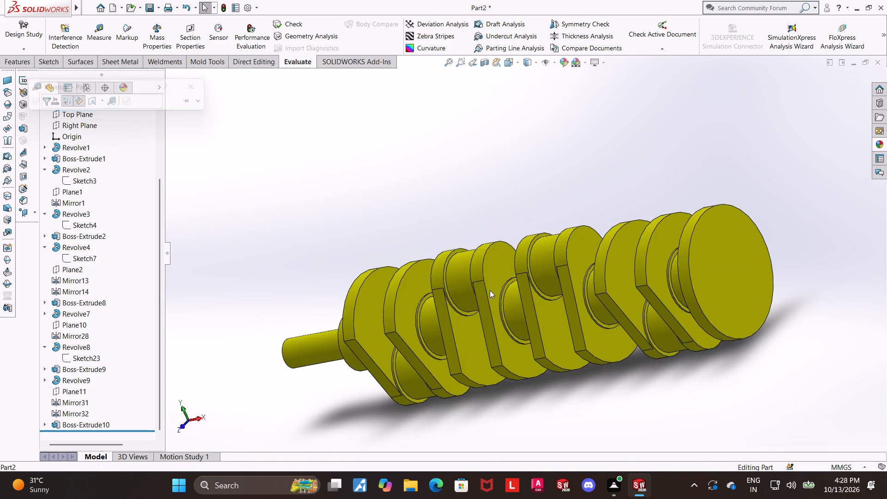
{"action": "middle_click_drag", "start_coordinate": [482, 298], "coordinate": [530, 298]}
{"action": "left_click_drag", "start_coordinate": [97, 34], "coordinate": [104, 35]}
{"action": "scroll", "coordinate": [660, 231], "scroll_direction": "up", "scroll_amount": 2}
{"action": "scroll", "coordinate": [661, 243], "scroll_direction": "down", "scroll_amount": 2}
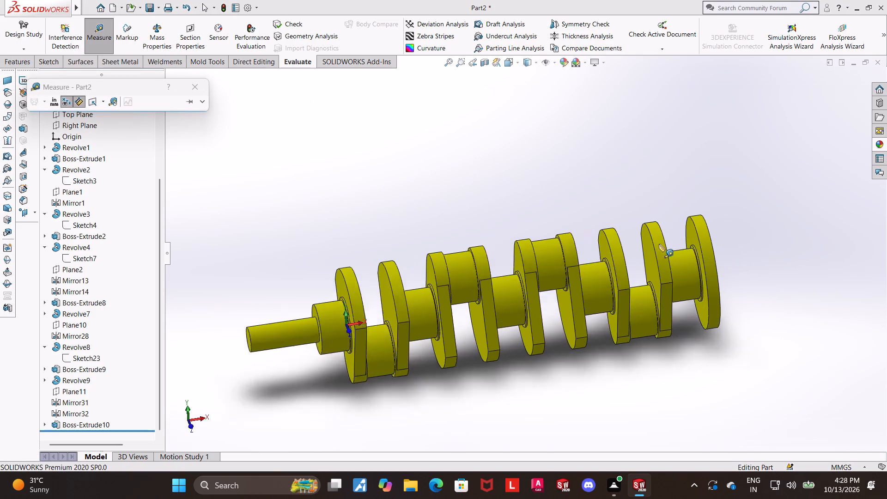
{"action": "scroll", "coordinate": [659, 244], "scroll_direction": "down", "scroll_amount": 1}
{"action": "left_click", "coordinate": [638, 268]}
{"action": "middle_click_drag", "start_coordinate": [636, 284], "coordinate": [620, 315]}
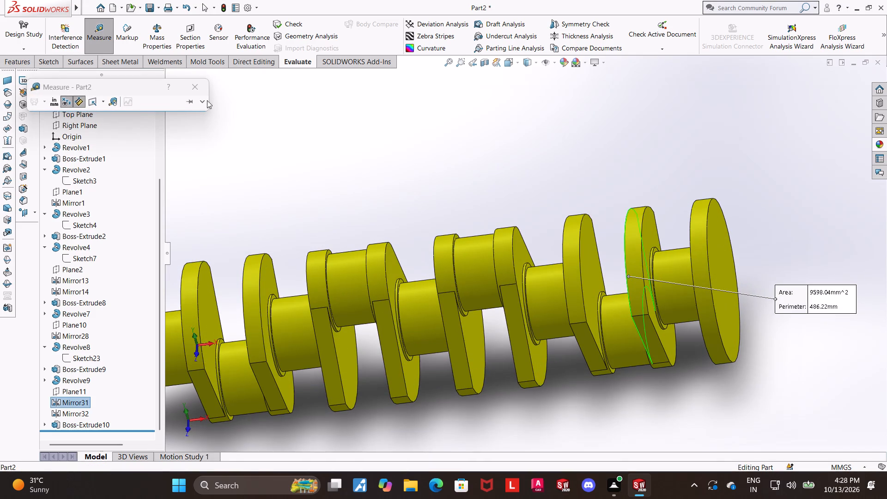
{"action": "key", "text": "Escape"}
Measure the thickness of the fourth throw's last web between its journal-side and crankpin-side faces.
{"action": "left_click_drag", "start_coordinate": [100, 34], "coordinate": [107, 33]}
{"action": "left_click", "coordinate": [649, 226]}
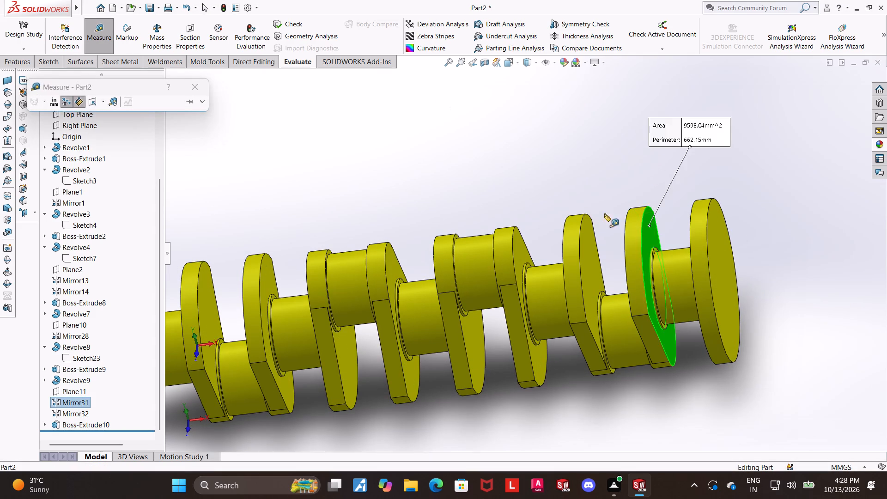
{"action": "middle_click_drag", "start_coordinate": [612, 219], "coordinate": [678, 242]}
{"action": "left_click", "coordinate": [572, 234]}
{"action": "scroll", "coordinate": [719, 214], "scroll_direction": "up", "scroll_amount": 1}
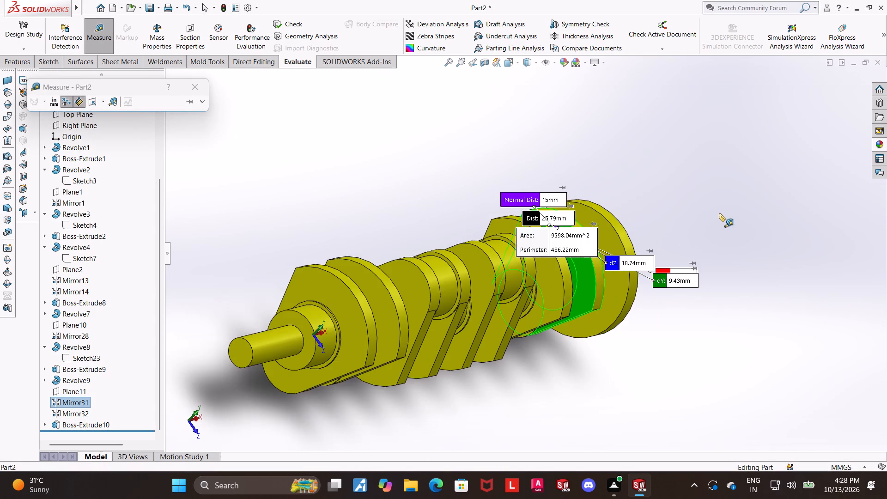
{"action": "middle_click_drag", "start_coordinate": [712, 213], "coordinate": [688, 213]}
{"action": "middle_click_drag", "start_coordinate": [690, 211], "coordinate": [682, 211]}
{"action": "scroll", "coordinate": [684, 211], "scroll_direction": "up", "scroll_amount": 1}
{"action": "scroll", "coordinate": [684, 210], "scroll_direction": "down", "scroll_amount": 3}
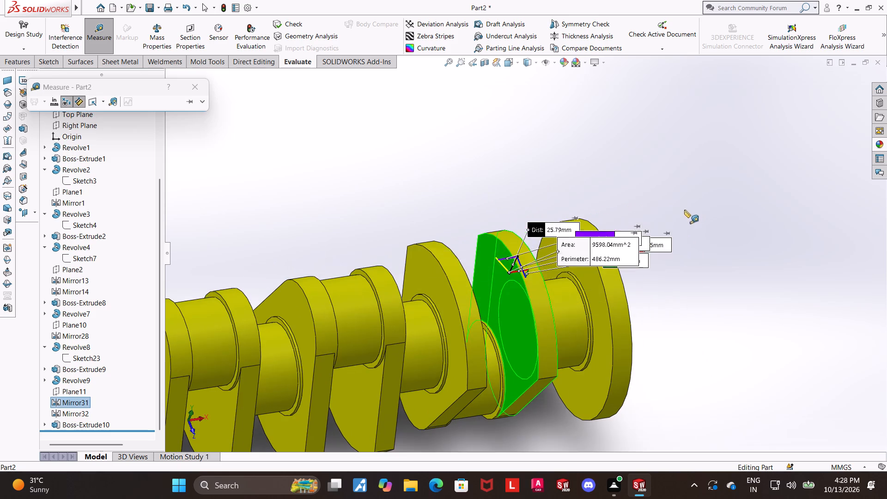
{"action": "key", "text": "Escape"}
{"action": "key", "text": "Escape"}
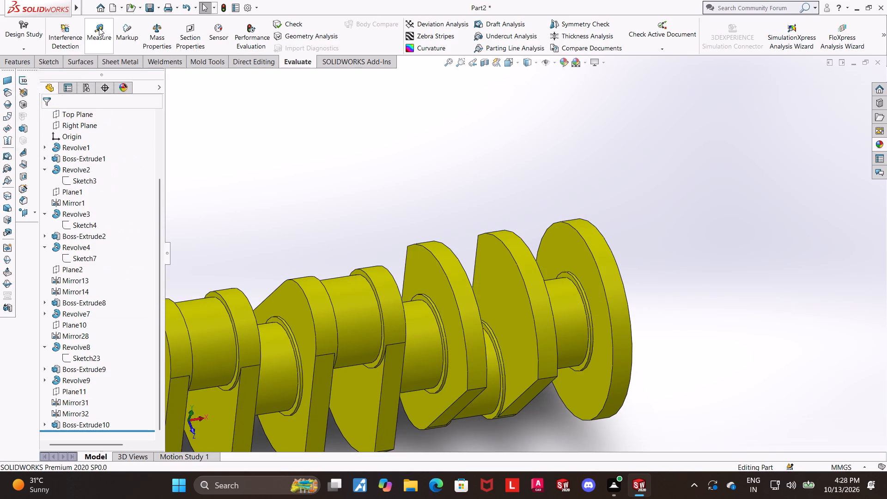
Measure the fourth throw's overall width between the outer faces of its two webs.
{"action": "left_click_drag", "start_coordinate": [99, 28], "coordinate": [104, 32]}
{"action": "left_click", "coordinate": [425, 268]}
{"action": "middle_click_drag", "start_coordinate": [413, 250], "coordinate": [373, 253]}
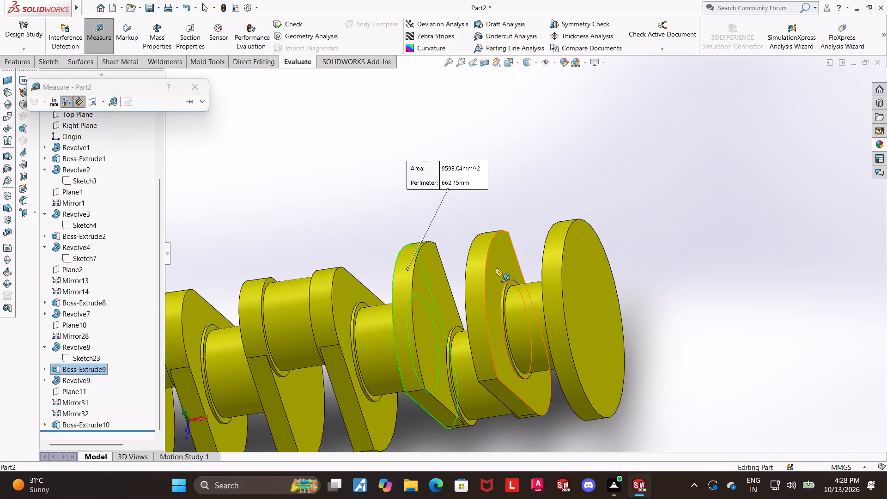
{"action": "left_click", "coordinate": [496, 268]}
{"action": "scroll", "coordinate": [614, 269], "scroll_direction": "up", "scroll_amount": 2}
{"action": "key", "text": "Escape"}
Measure the third throw's overall width between the outer faces of its two webs.
{"action": "middle_click_drag", "start_coordinate": [617, 293], "coordinate": [633, 233]}
{"action": "scroll", "coordinate": [618, 293], "scroll_direction": "up", "scroll_amount": 1}
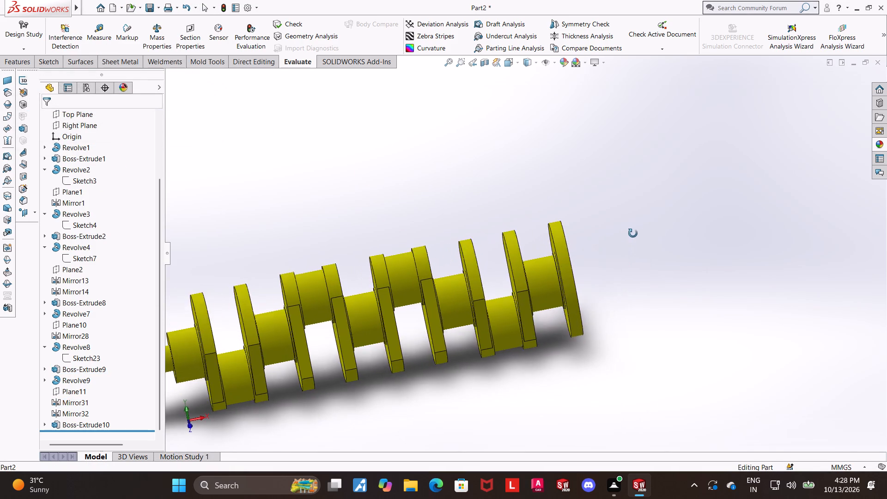
{"action": "middle_click_drag", "start_coordinate": [633, 233], "coordinate": [636, 233]}
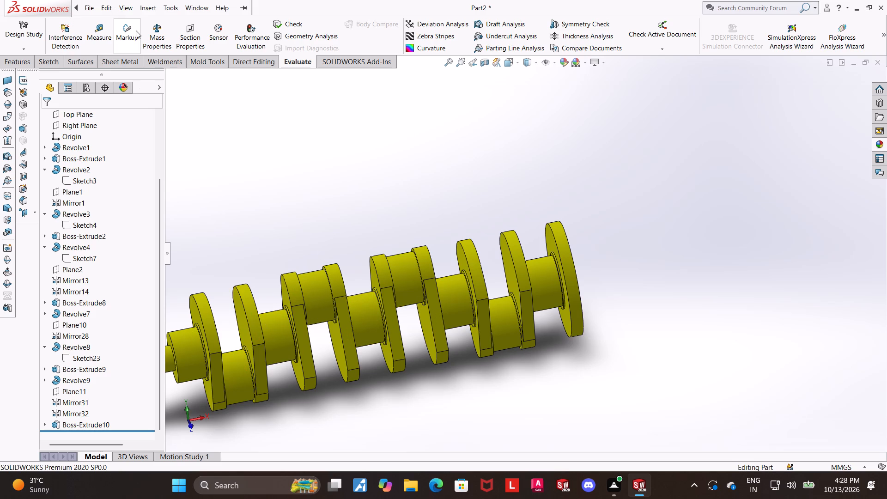
{"action": "left_click", "coordinate": [87, 32]}
{"action": "scroll", "coordinate": [356, 219], "scroll_direction": "down", "scroll_amount": 4}
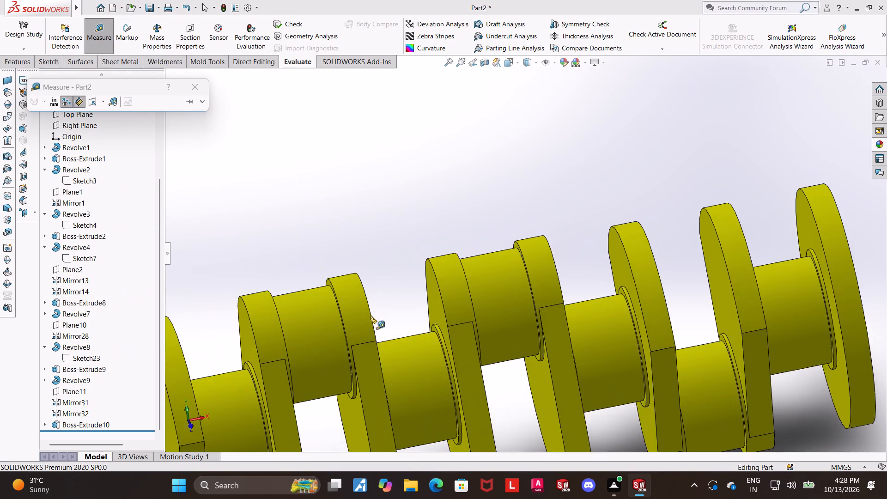
{"action": "scroll", "coordinate": [383, 294], "scroll_direction": "up", "scroll_amount": 3}
{"action": "middle_click_drag", "start_coordinate": [501, 261], "coordinate": [518, 267]}
{"action": "left_click", "coordinate": [475, 280]}
{"action": "middle_click_drag", "start_coordinate": [508, 272], "coordinate": [480, 273]}
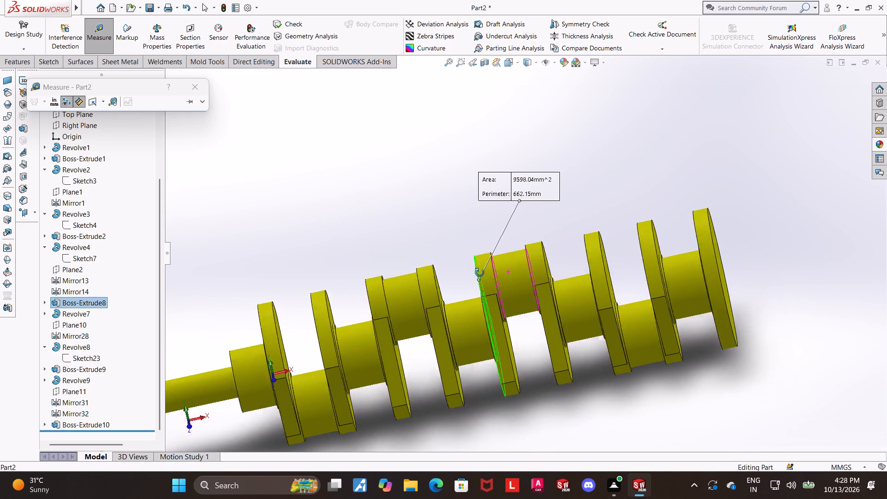
{"action": "middle_click_drag", "start_coordinate": [480, 273], "coordinate": [464, 278]}
{"action": "left_click", "coordinate": [550, 271]}
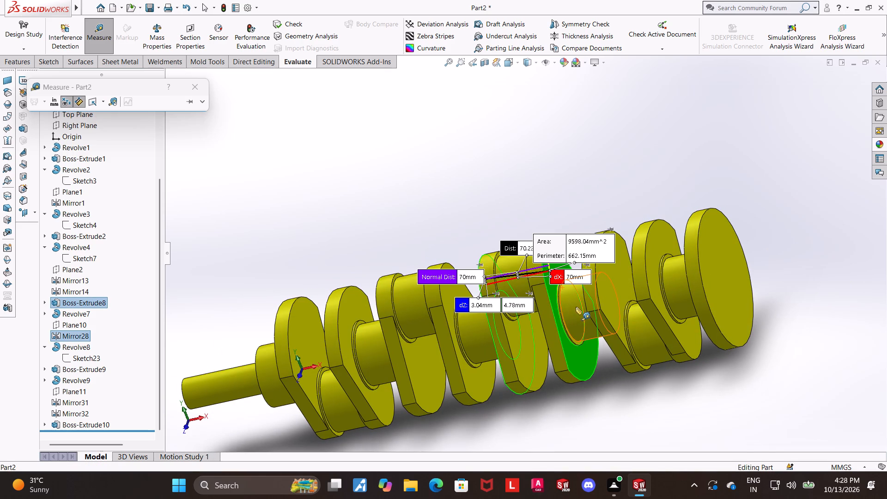
{"action": "scroll", "coordinate": [659, 320], "scroll_direction": "up", "scroll_amount": 1}
{"action": "key", "text": "Escape"}
{"action": "scroll", "coordinate": [610, 342], "scroll_direction": "up", "scroll_amount": 4}
{"action": "middle_click_drag", "start_coordinate": [618, 333], "coordinate": [611, 325]}
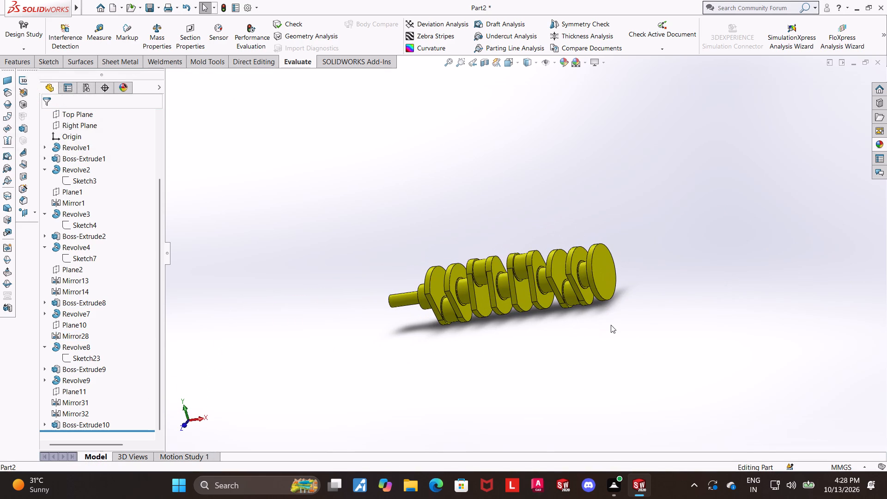
Review the fourth throw's web mirror and the definitions of offset planes Plane11 and Plane10.
{"action": "scroll", "coordinate": [623, 298], "scroll_direction": "down", "scroll_amount": 4}
{"action": "middle_click_drag", "start_coordinate": [568, 298], "coordinate": [590, 327]}
{"action": "scroll", "coordinate": [590, 327], "scroll_direction": "up", "scroll_amount": 4}
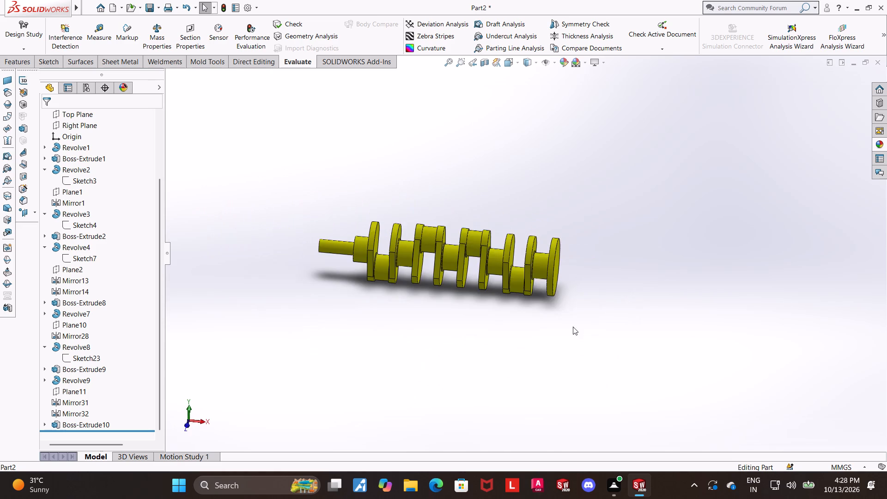
{"action": "scroll", "coordinate": [574, 227], "scroll_direction": "down", "scroll_amount": 3}
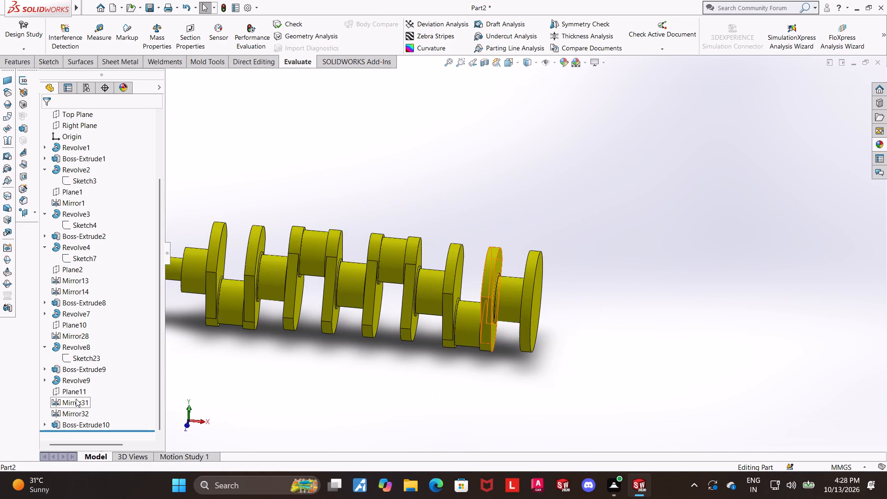
{"action": "left_click", "coordinate": [76, 399]}
{"action": "middle_click_drag", "start_coordinate": [543, 303], "coordinate": [523, 311]}
{"action": "scroll", "coordinate": [447, 308], "scroll_direction": "down", "scroll_amount": 3}
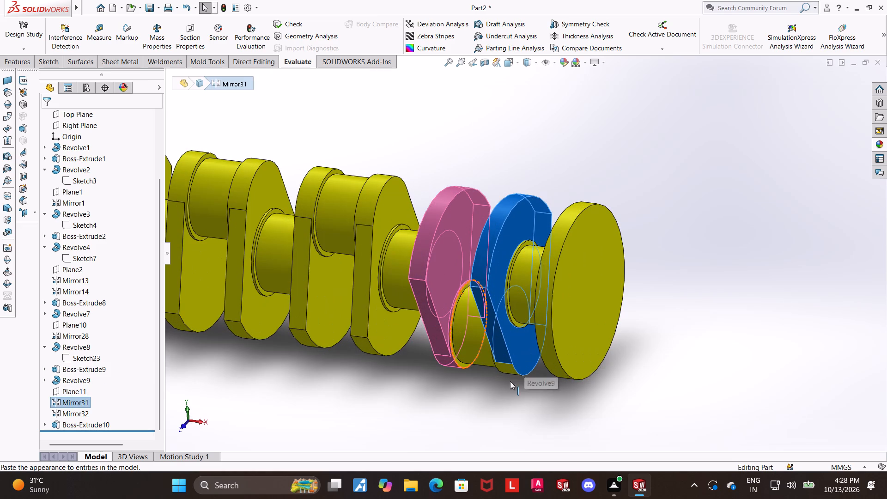
{"action": "left_click", "coordinate": [473, 388]}
{"action": "middle_click_drag", "start_coordinate": [471, 389], "coordinate": [484, 381]}
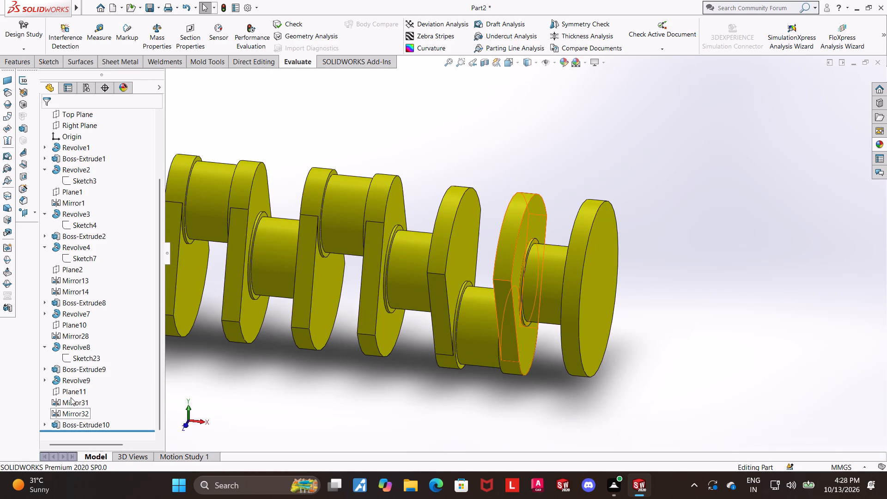
{"action": "left_click", "coordinate": [70, 399]}
{"action": "left_click", "coordinate": [60, 391]}
{"action": "left_click", "coordinate": [65, 367]}
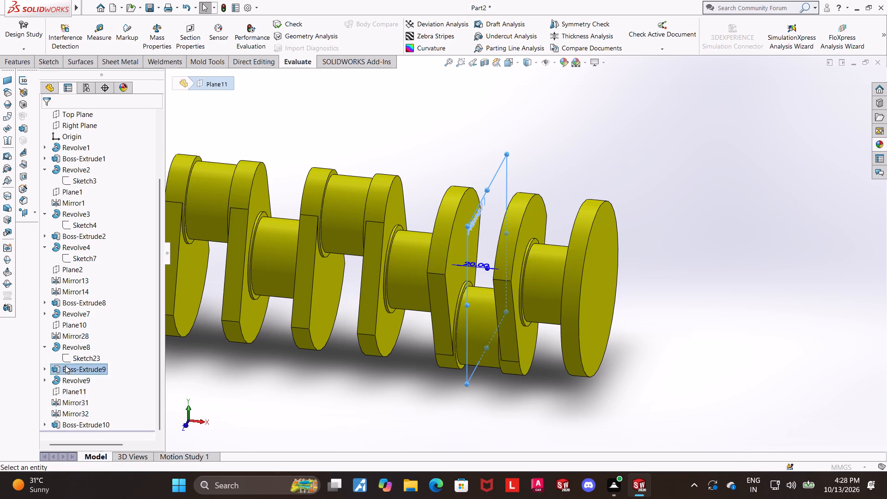
{"action": "left_click", "coordinate": [59, 120]}
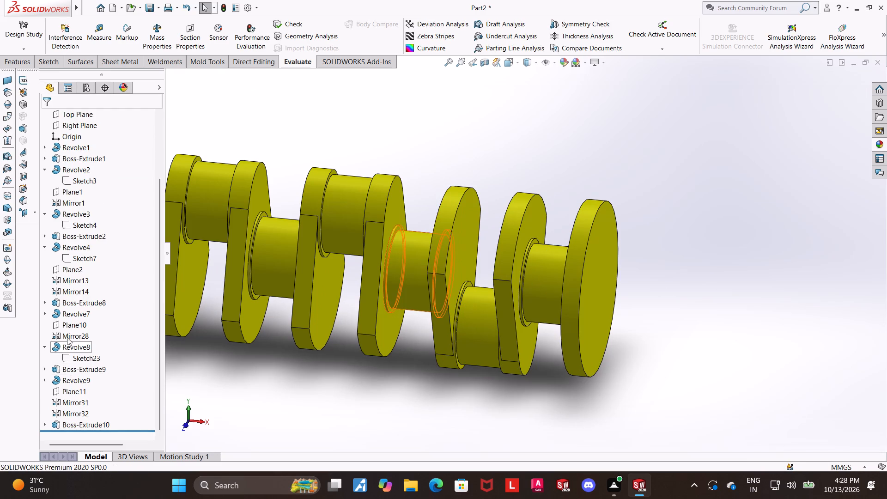
{"action": "left_click", "coordinate": [67, 327]}
{"action": "left_click", "coordinate": [73, 302]}
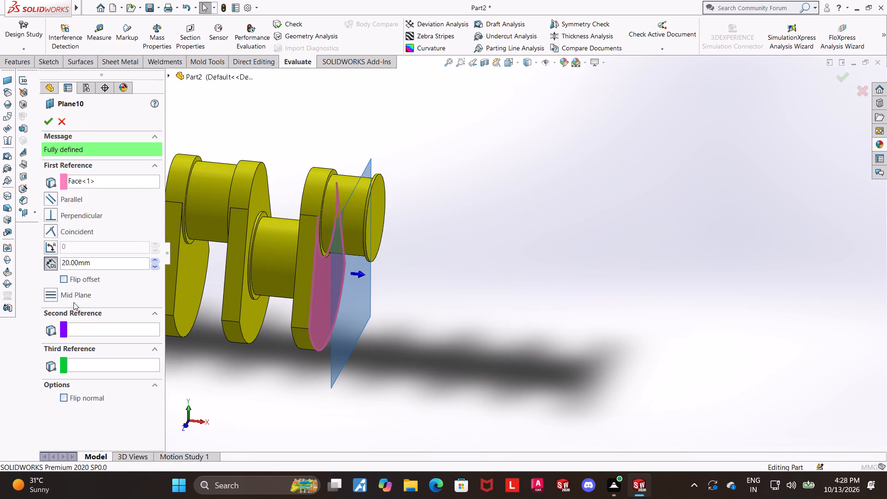
{"action": "left_click", "coordinate": [58, 122]}
Examine which web and journal the last two mirror features duplicate near the end flange.
{"action": "scroll", "coordinate": [633, 270], "scroll_direction": "up", "scroll_amount": 3}
{"action": "scroll", "coordinate": [437, 252], "scroll_direction": "down", "scroll_amount": 2}
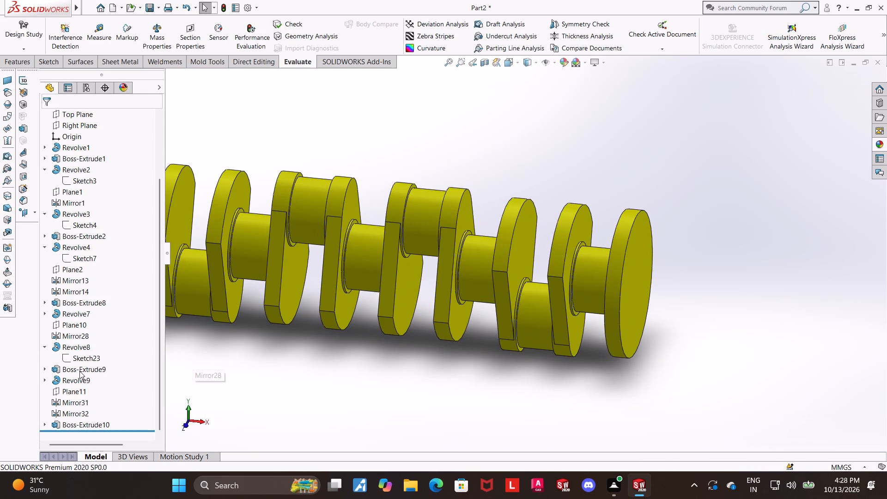
{"action": "left_click", "coordinate": [68, 398]}
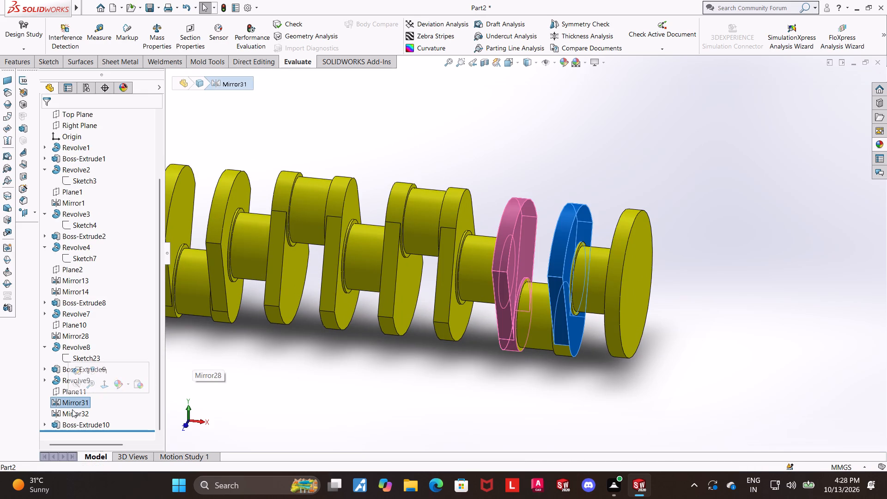
{"action": "left_click", "coordinate": [72, 409]}
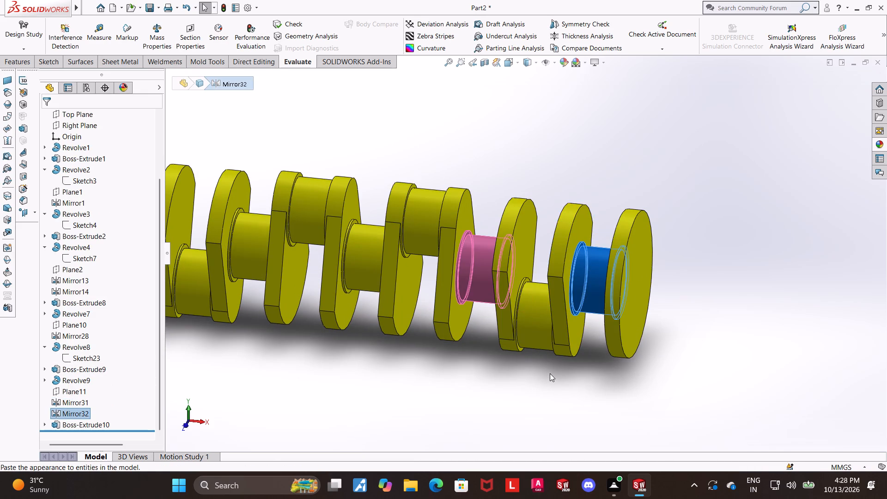
{"action": "scroll", "coordinate": [550, 373], "scroll_direction": "up", "scroll_amount": 1}
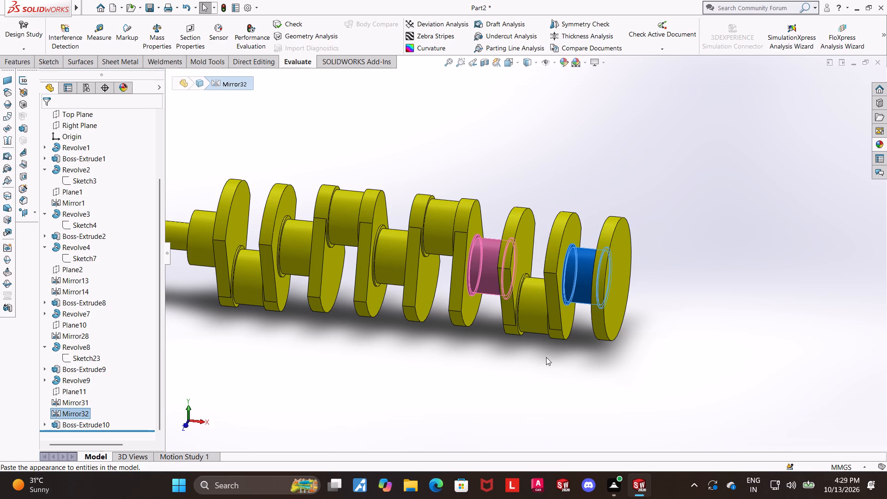
{"action": "scroll", "coordinate": [546, 357], "scroll_direction": "up", "scroll_amount": 1}
{"action": "scroll", "coordinate": [558, 305], "scroll_direction": "down", "scroll_amount": 1}
{"action": "middle_click_drag", "start_coordinate": [729, 323], "coordinate": [713, 321]}
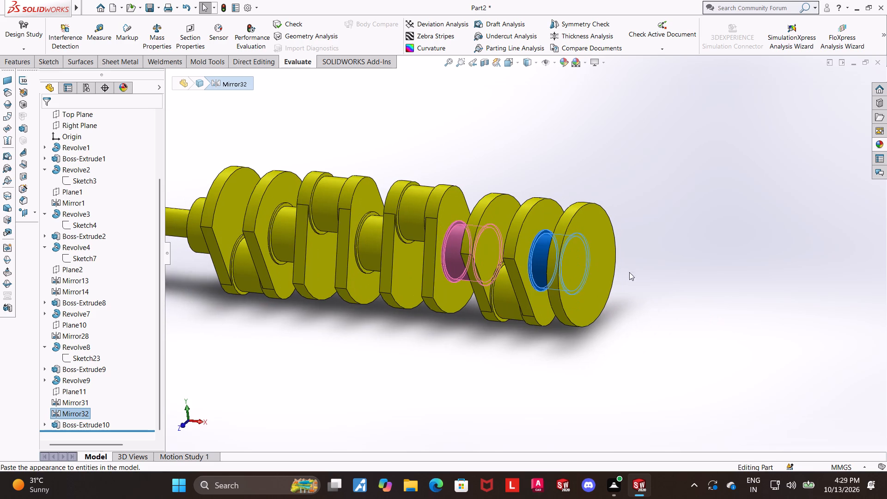
{"action": "left_click", "coordinate": [662, 273]}
{"action": "scroll", "coordinate": [786, 311], "scroll_direction": "up", "scroll_amount": 3}
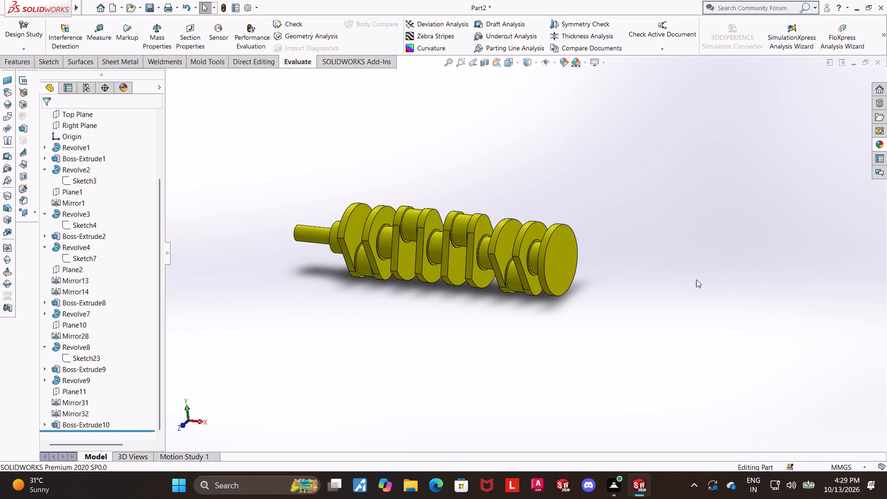
On the end flange's outer face, sketch a circle centred on the origin with a diameter of 100 mm.
{"action": "scroll", "coordinate": [680, 276], "scroll_direction": "down", "scroll_amount": 4}
{"action": "left_click", "coordinate": [401, 237]}
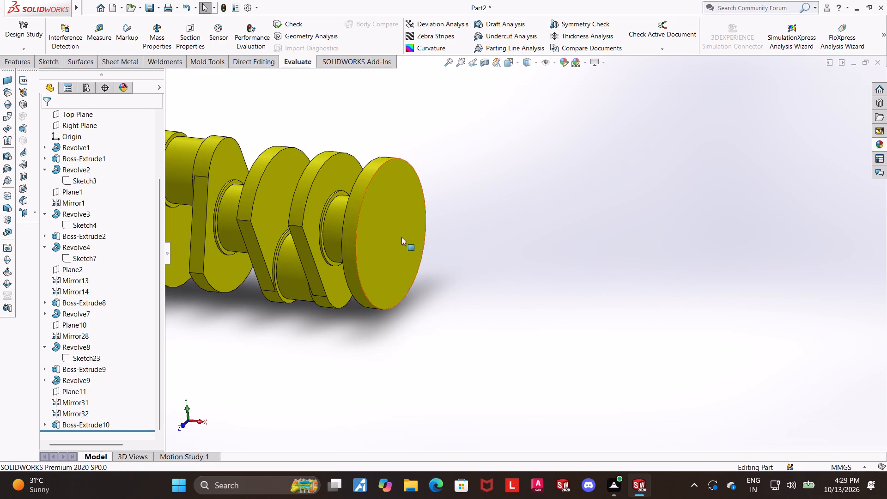
{"action": "left_click", "coordinate": [439, 212]}
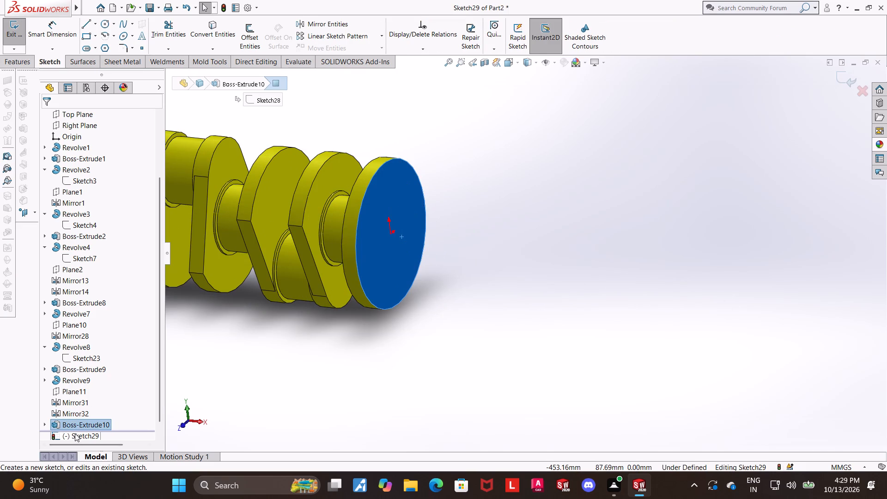
{"action": "left_click", "coordinate": [76, 431]}
{"action": "left_click", "coordinate": [96, 419]}
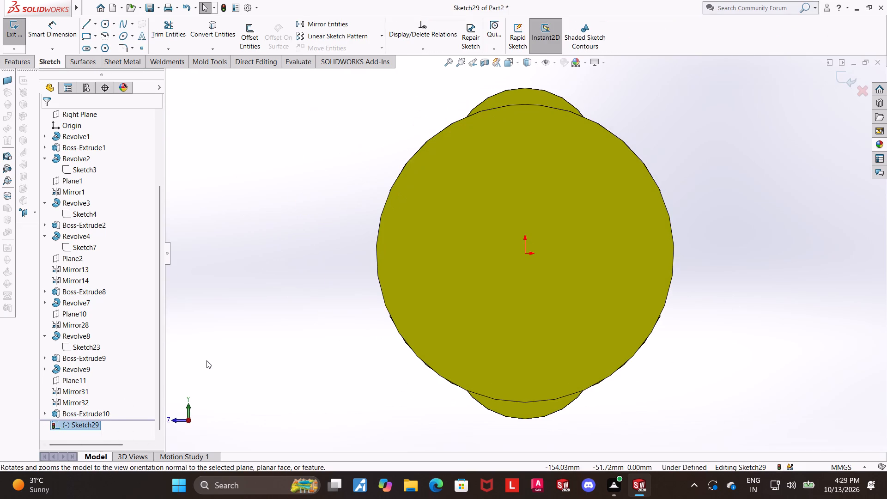
{"action": "left_click", "coordinate": [105, 27]}
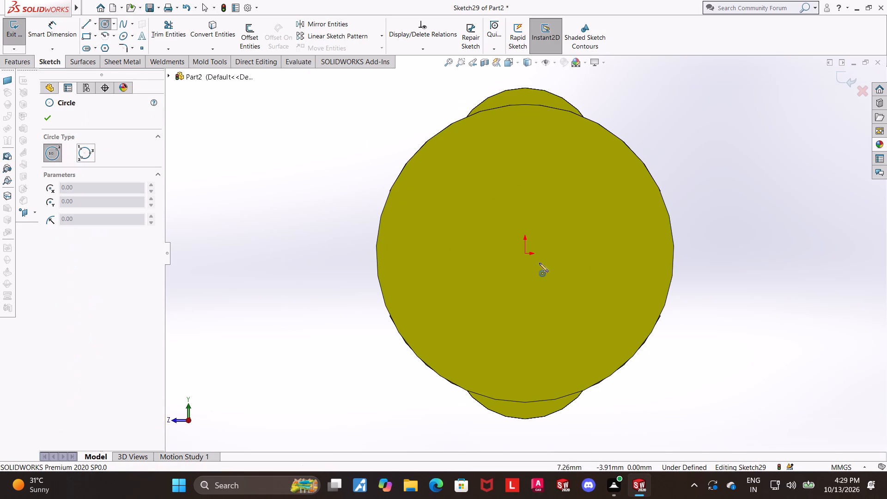
{"action": "left_click", "coordinate": [525, 251]}
{"action": "left_click", "coordinate": [570, 189]}
{"action": "left_click", "coordinate": [47, 29]}
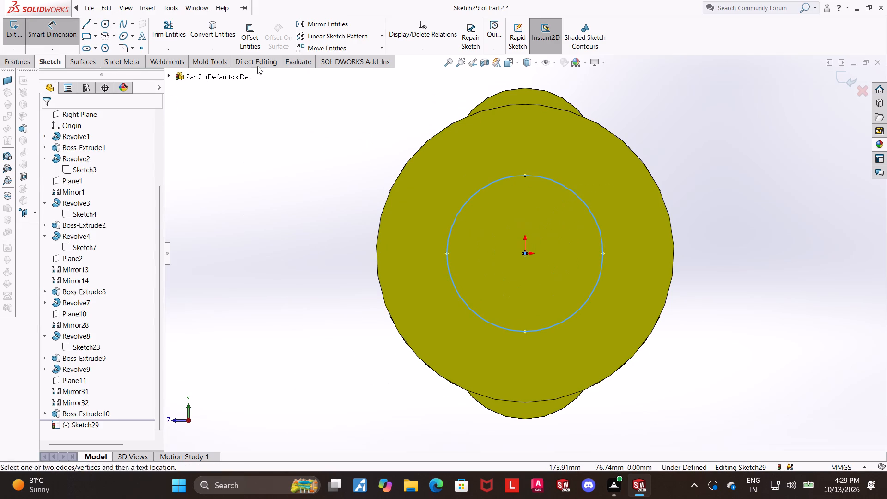
{"action": "left_click", "coordinate": [547, 178]}
{"action": "left_click", "coordinate": [549, 145]}
{"action": "type", "text": "100"}
{"action": "key", "text": "Return"}
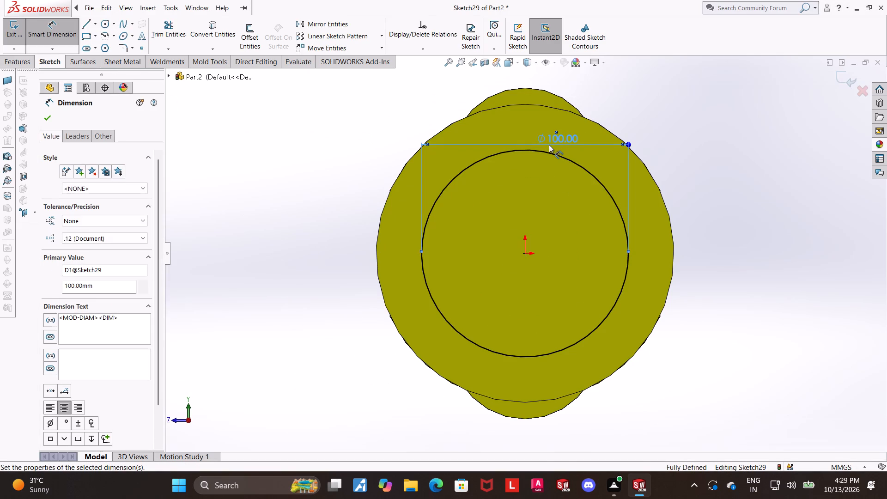
{"action": "left_click", "coordinate": [761, 243]}
Convert the 100 mm circle on the flange face to construction geometry as a bolt-hole pitch circle.
{"action": "left_click", "coordinate": [534, 150]}
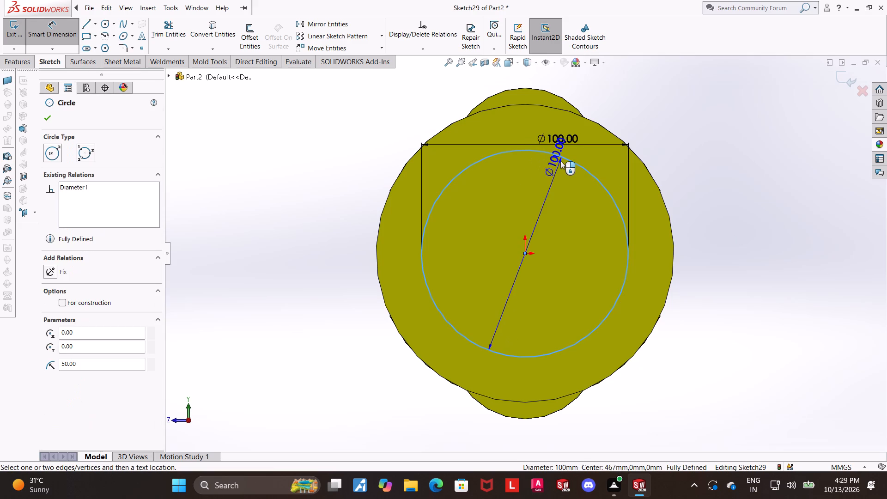
{"action": "key", "text": "Escape"}
{"action": "key", "text": "Escape"}
{"action": "key", "text": "Escape"}
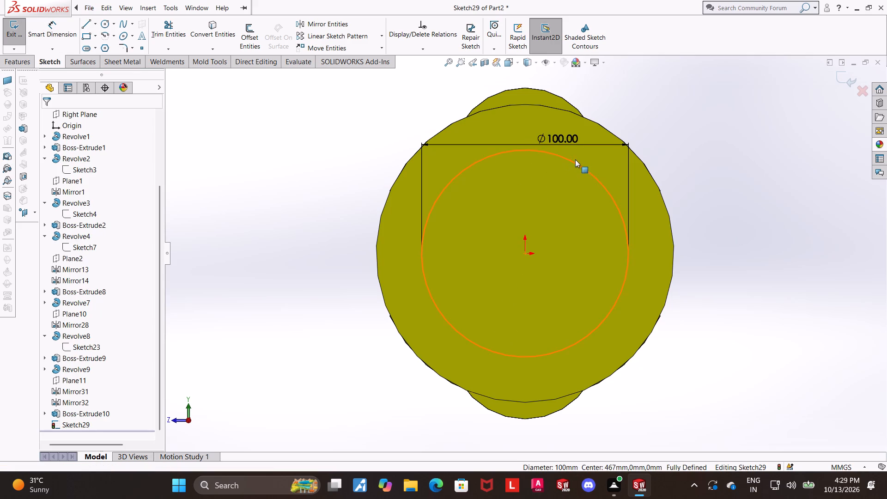
{"action": "left_click", "coordinate": [576, 161]}
{"action": "left_click", "coordinate": [614, 136]}
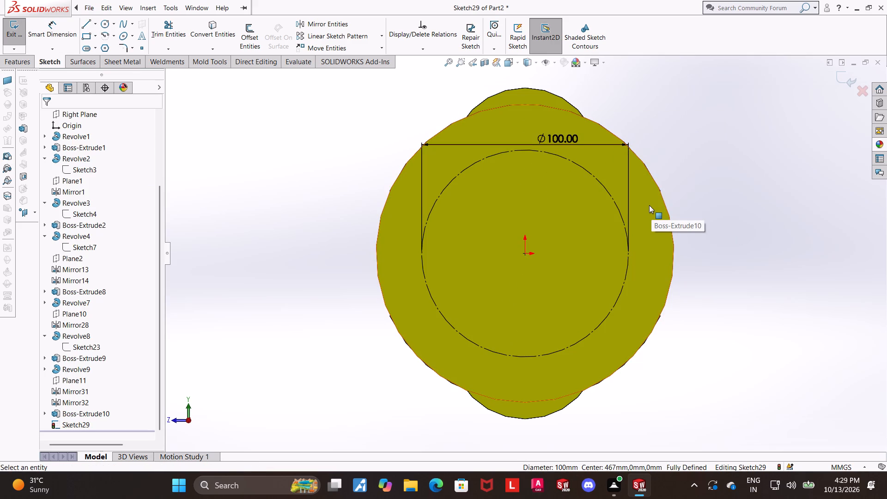
Inspect the flange-face sketch and the crank webs from several angles.
{"action": "scroll", "coordinate": [677, 260], "scroll_direction": "up", "scroll_amount": 1}
{"action": "scroll", "coordinate": [594, 239], "scroll_direction": "down", "scroll_amount": 1}
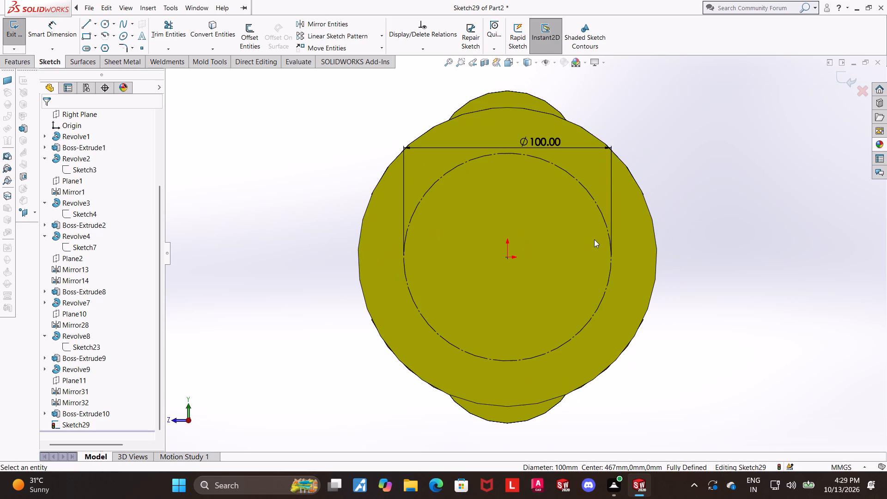
{"action": "middle_click_drag", "start_coordinate": [593, 239], "coordinate": [610, 247]}
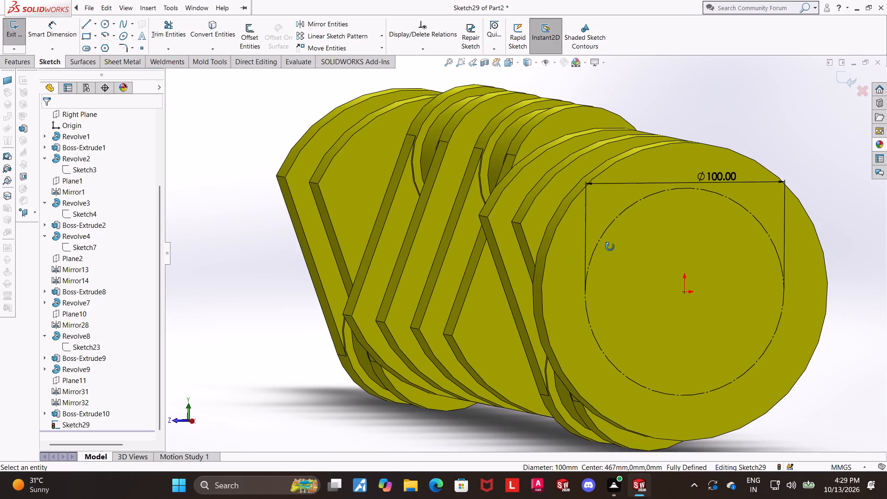
{"action": "middle_click_drag", "start_coordinate": [610, 247], "coordinate": [557, 255]}
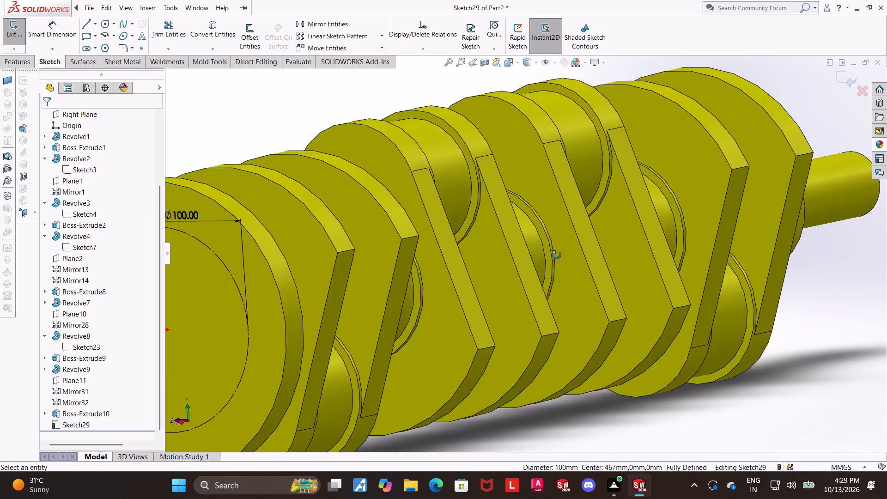
{"action": "middle_click_drag", "start_coordinate": [557, 255], "coordinate": [595, 258]}
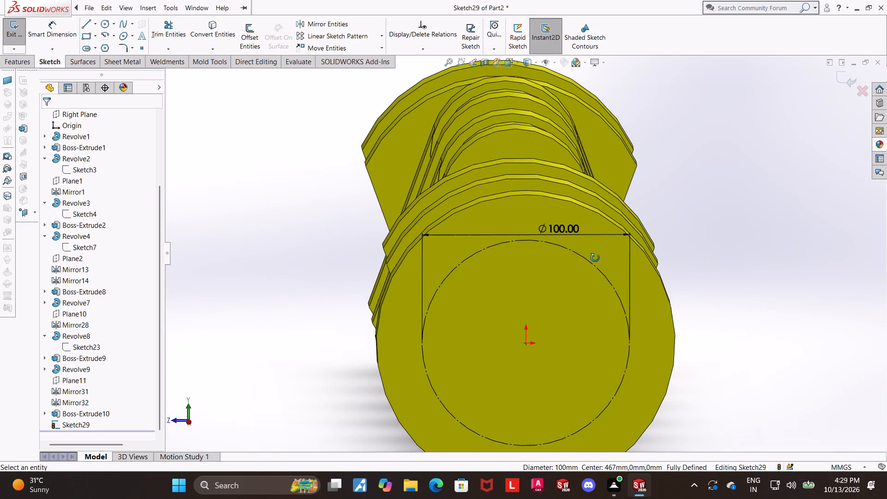
{"action": "middle_click_drag", "start_coordinate": [595, 258], "coordinate": [595, 261]}
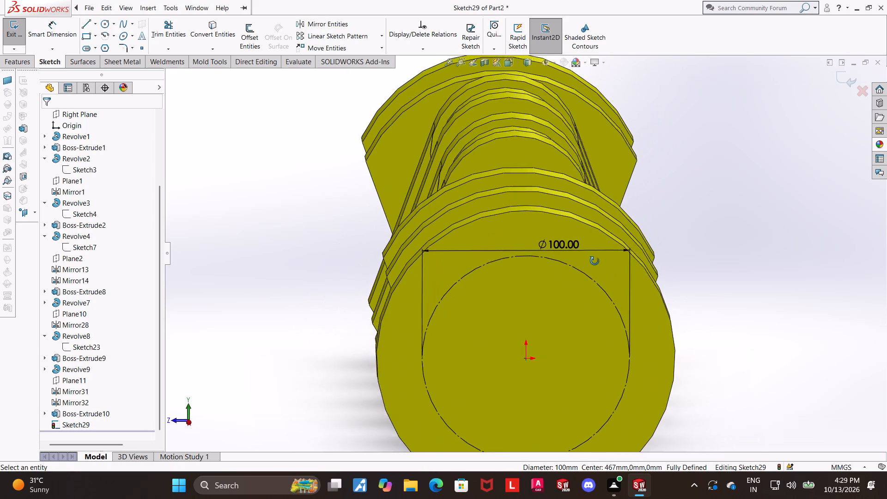
{"action": "middle_click_drag", "start_coordinate": [595, 261], "coordinate": [592, 262]}
{"action": "scroll", "coordinate": [592, 262], "scroll_direction": "up", "scroll_amount": 3}
{"action": "left_click", "coordinate": [645, 274]}
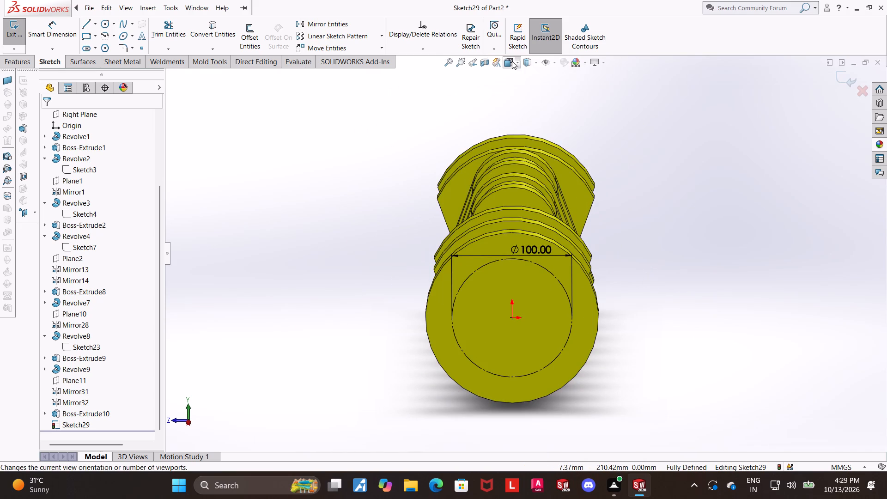
In the Right view, sketch a 14 mm diameter hole circle centred on the top quadrant of the construction circle.
{"action": "left_click", "coordinate": [512, 61]}
{"action": "left_click", "coordinate": [422, 321]}
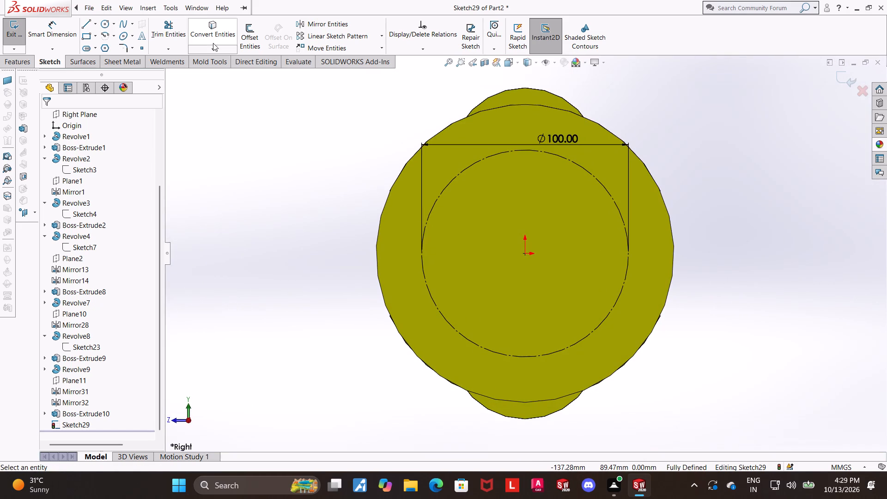
{"action": "left_click", "coordinate": [109, 24]}
{"action": "left_click", "coordinate": [524, 151]}
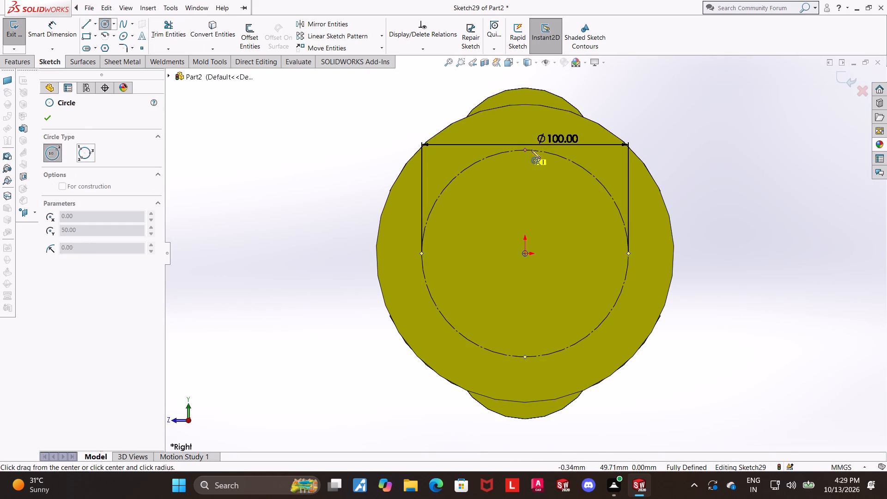
{"action": "left_click", "coordinate": [540, 152]}
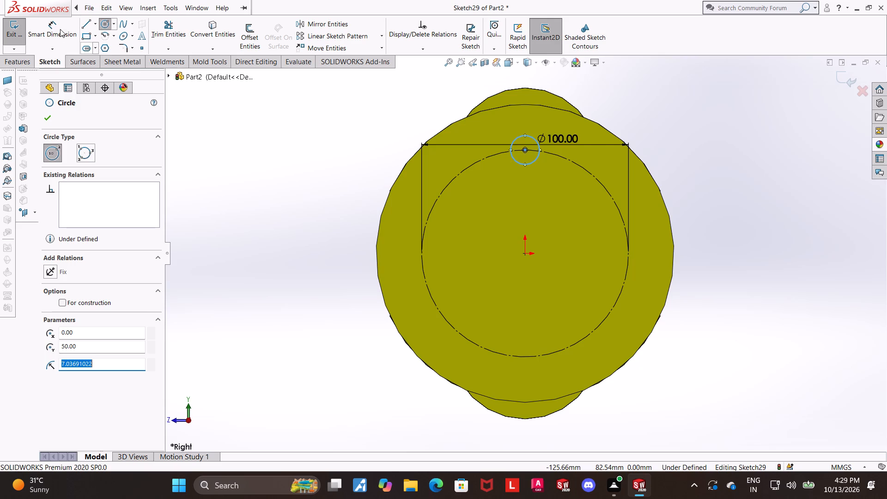
{"action": "left_click", "coordinate": [60, 29]}
{"action": "left_click", "coordinate": [525, 133]}
{"action": "left_click", "coordinate": [525, 122]}
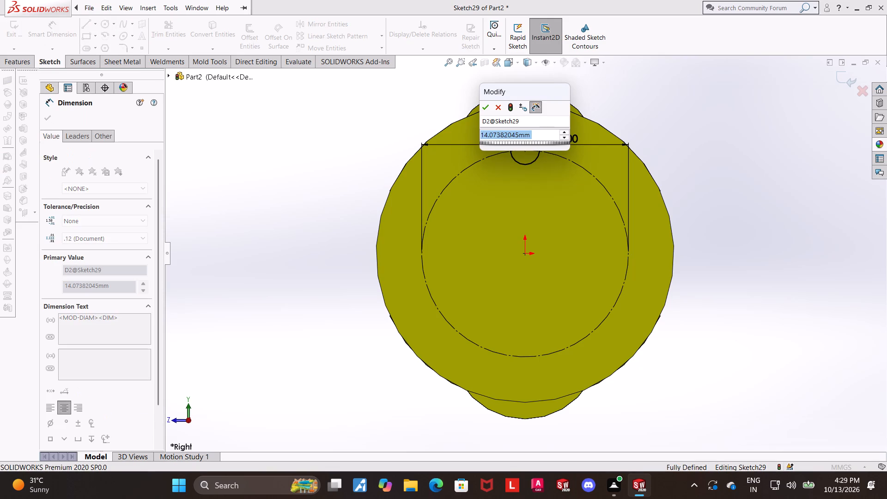
{"action": "type", "text": "14"}
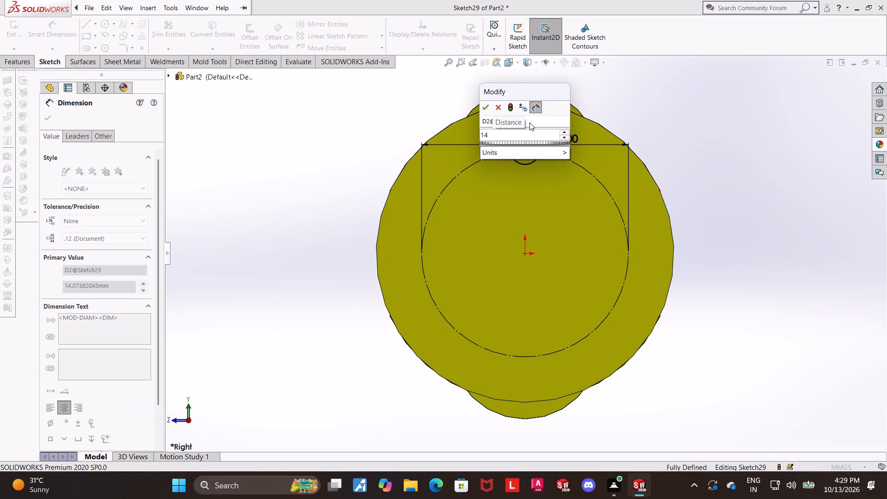
{"action": "key", "text": "Return"}
{"action": "left_click", "coordinate": [724, 171]}
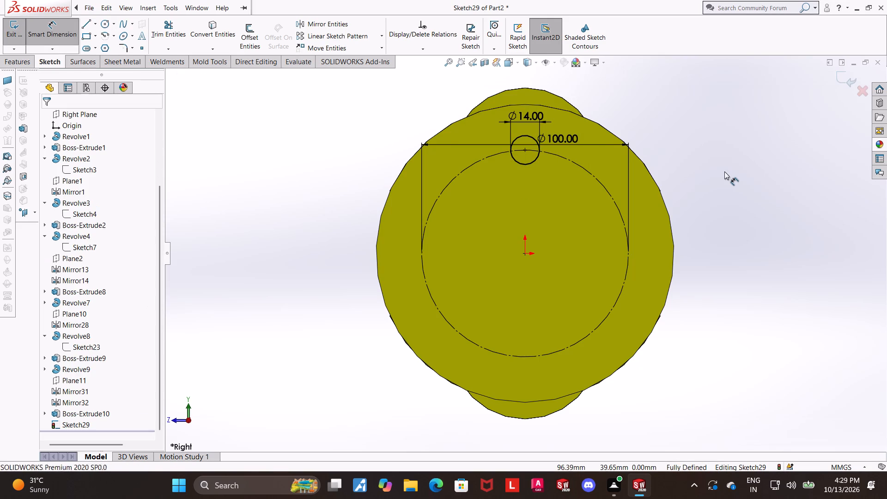
{"action": "scroll", "coordinate": [747, 172], "scroll_direction": "up", "scroll_amount": 1}
{"action": "scroll", "coordinate": [575, 182], "scroll_direction": "down", "scroll_amount": 1}
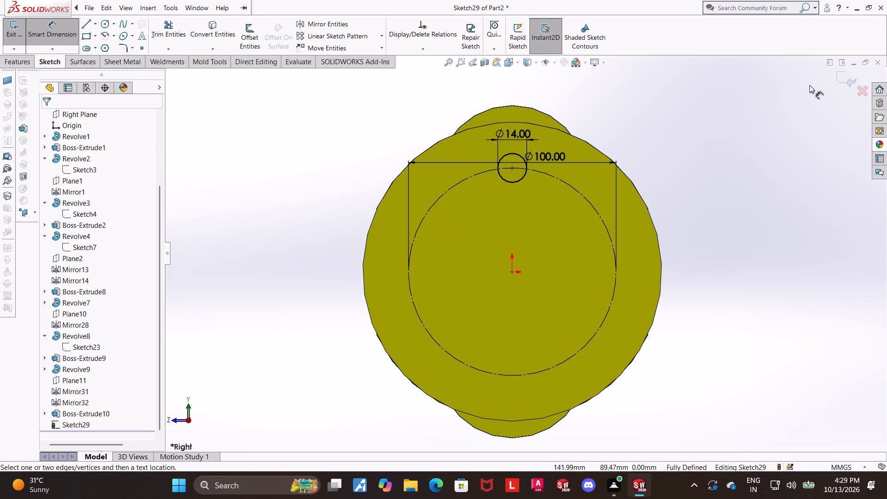
Circular-pattern the 14 mm hole circle about the origin into 6 equally spaced instances over 360 degrees, and exit the sketch.
{"action": "left_click", "coordinate": [383, 34]}
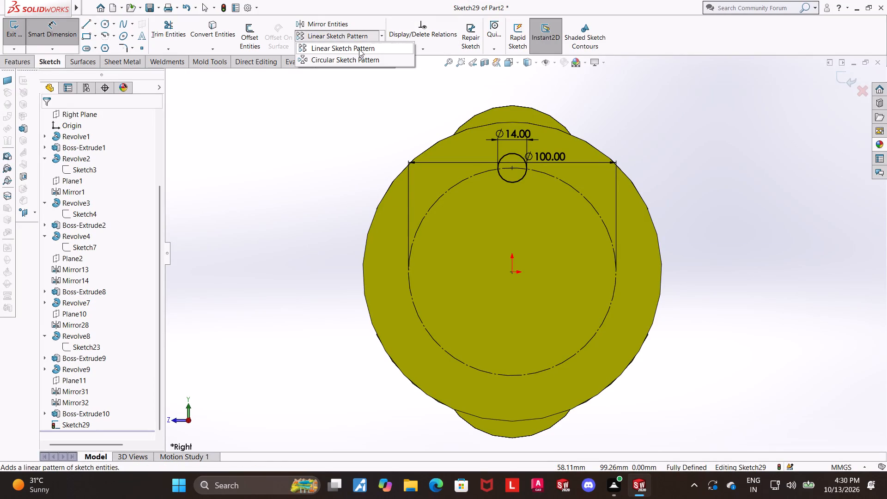
{"action": "left_click", "coordinate": [359, 57]}
{"action": "left_click", "coordinate": [571, 189]}
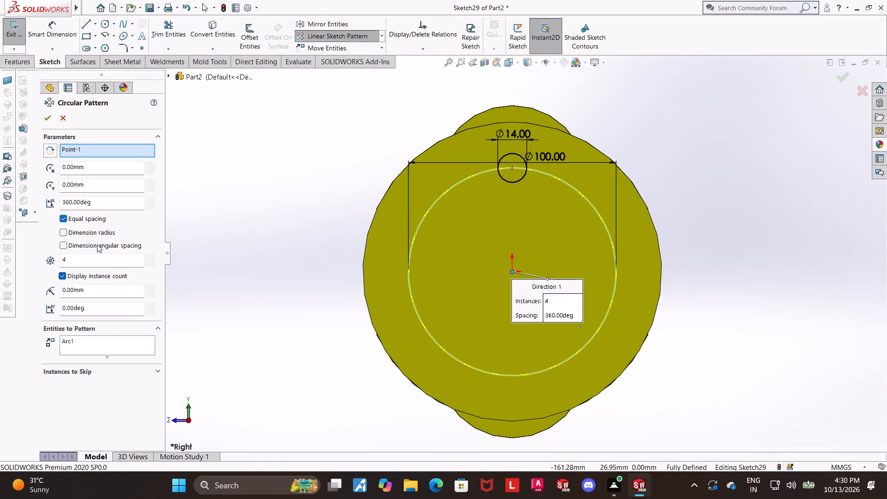
{"action": "double_click", "coordinate": [102, 341]}
{"action": "right_click", "coordinate": [102, 348]}
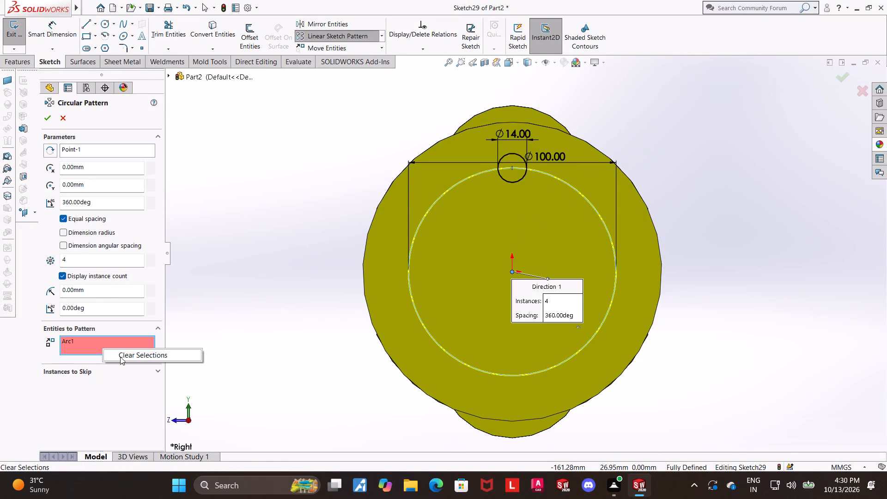
{"action": "left_click", "coordinate": [122, 359]}
{"action": "left_click", "coordinate": [518, 182]}
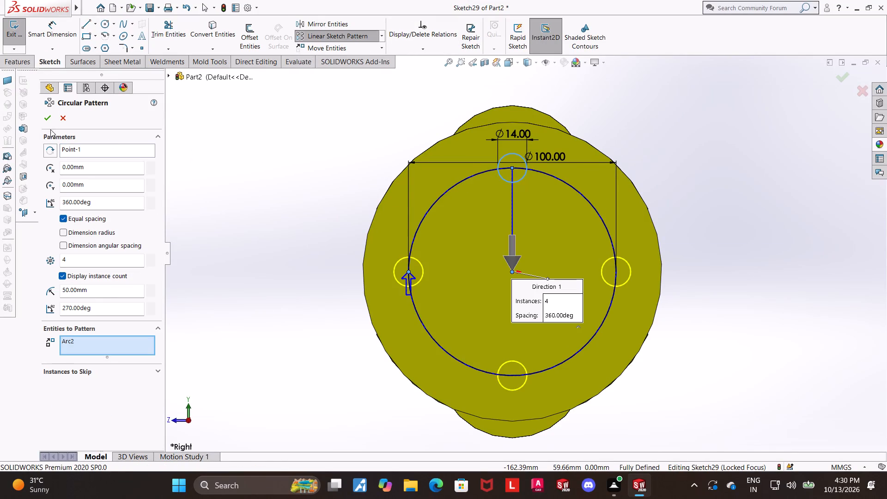
{"action": "left_click_drag", "start_coordinate": [89, 259], "coordinate": [28, 267]}
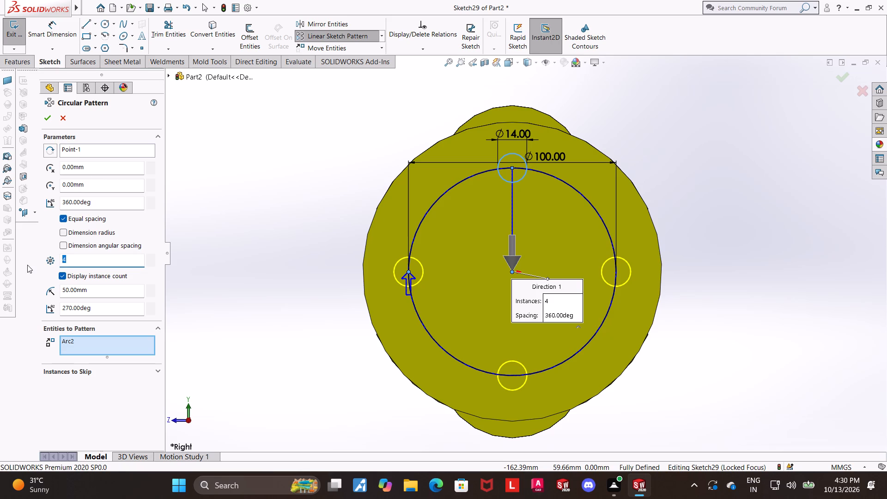
{"action": "key", "text": "6"}
{"action": "key", "text": "Return"}
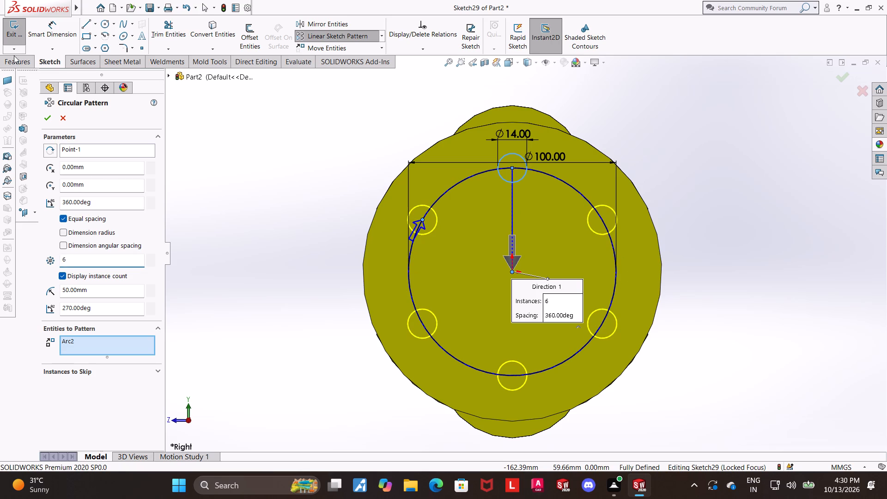
{"action": "left_click", "coordinate": [44, 116]}
{"action": "scroll", "coordinate": [690, 295], "scroll_direction": "up", "scroll_amount": 3}
{"action": "middle_click_drag", "start_coordinate": [679, 286], "coordinate": [734, 296]}
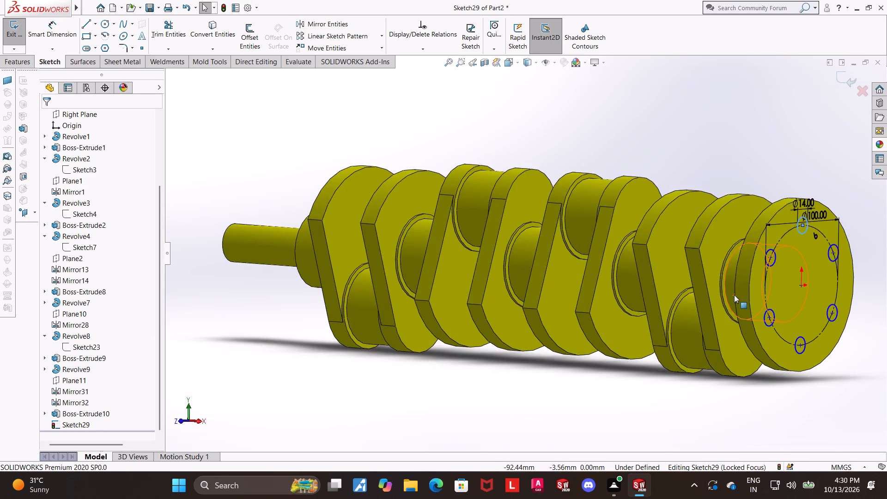
{"action": "scroll", "coordinate": [718, 323], "scroll_direction": "up", "scroll_amount": 3}
{"action": "left_click", "coordinate": [771, 250]}
{"action": "left_click", "coordinate": [841, 75]}
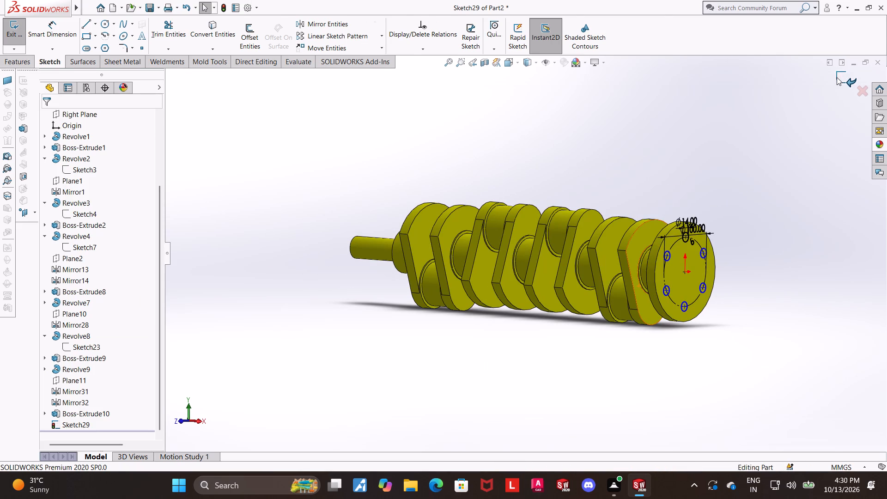
Cut-extrude the six bolt-hole circles through the end flange with the Up To Next end condition.
{"action": "scroll", "coordinate": [710, 236], "scroll_direction": "down", "scroll_amount": 2}
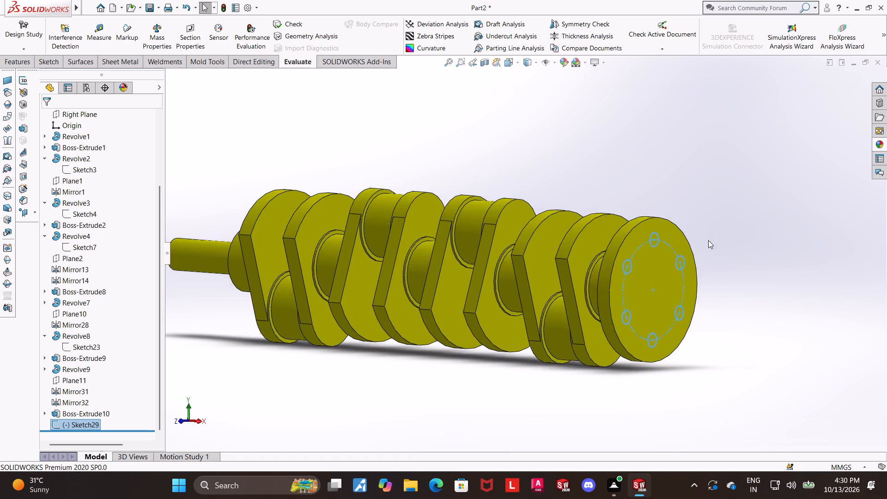
{"action": "middle_click_drag", "start_coordinate": [709, 241], "coordinate": [737, 276]}
{"action": "scroll", "coordinate": [744, 286], "scroll_direction": "up", "scroll_amount": 4}
{"action": "scroll", "coordinate": [721, 266], "scroll_direction": "down", "scroll_amount": 4}
{"action": "middle_click_drag", "start_coordinate": [621, 256], "coordinate": [651, 283]}
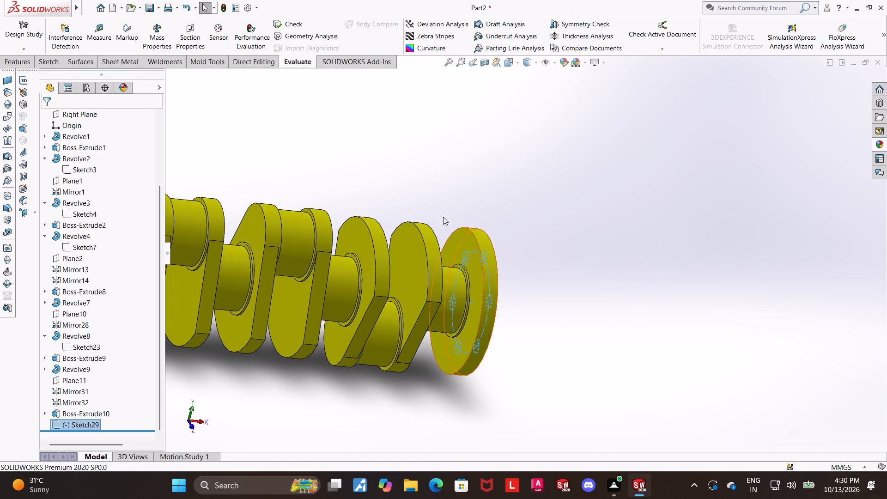
{"action": "left_click", "coordinate": [29, 58]}
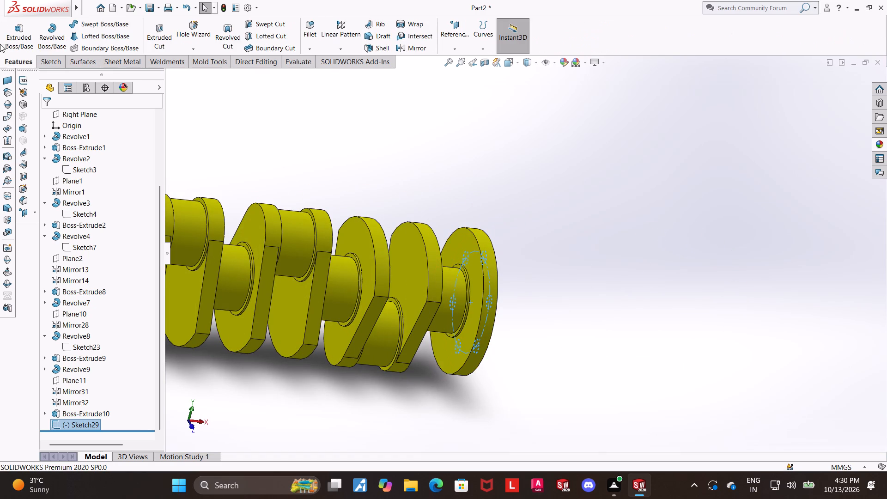
{"action": "left_click", "coordinate": [168, 36]}
{"action": "left_click", "coordinate": [73, 183]}
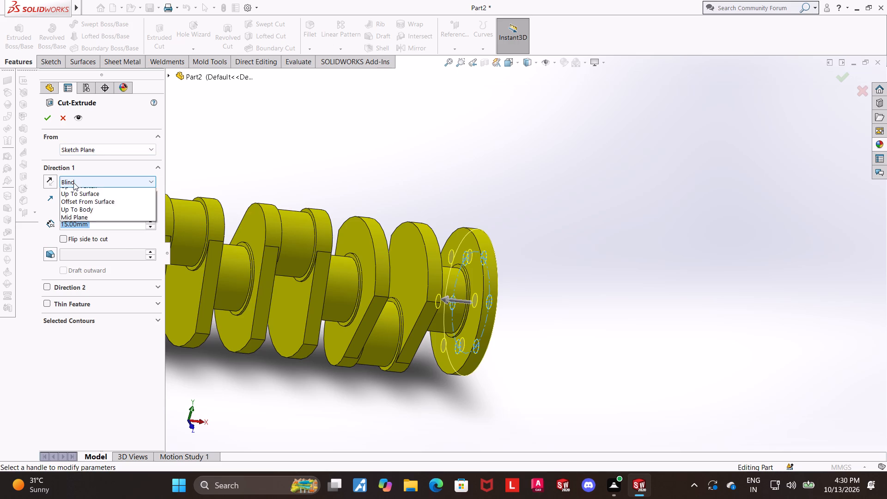
{"action": "left_click", "coordinate": [77, 218]}
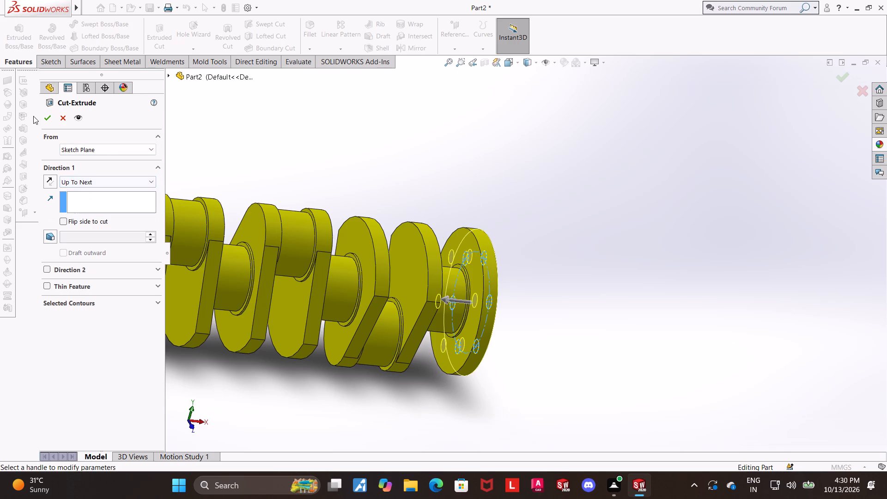
{"action": "left_click", "coordinate": [49, 116]}
Inspect the bolt holes in the end flange and the whole crankshaft.
{"action": "left_click", "coordinate": [507, 215]}
{"action": "middle_click_drag", "start_coordinate": [585, 235], "coordinate": [529, 238]}
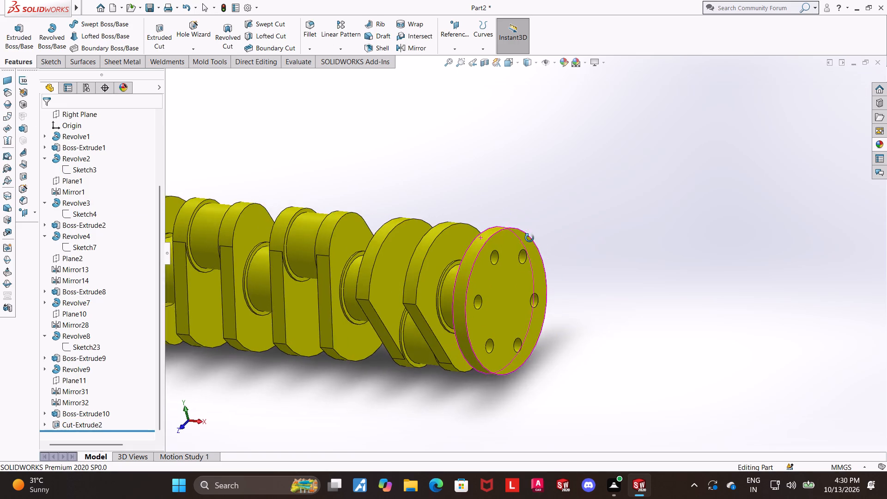
{"action": "middle_click_drag", "start_coordinate": [529, 238], "coordinate": [533, 237]}
{"action": "scroll", "coordinate": [583, 237], "scroll_direction": "up", "scroll_amount": 2}
{"action": "left_click", "coordinate": [555, 213]}
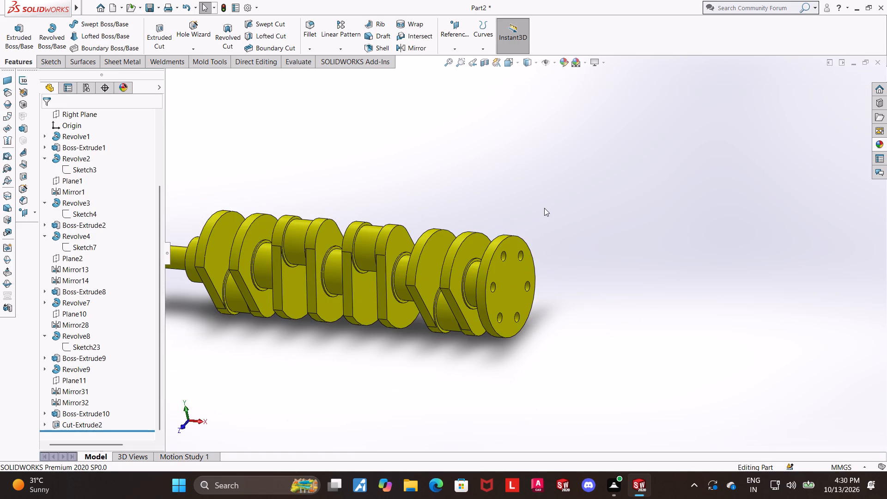
{"action": "scroll", "coordinate": [347, 245], "scroll_direction": "up", "scroll_amount": 3}
{"action": "scroll", "coordinate": [400, 266], "scroll_direction": "down", "scroll_amount": 4}
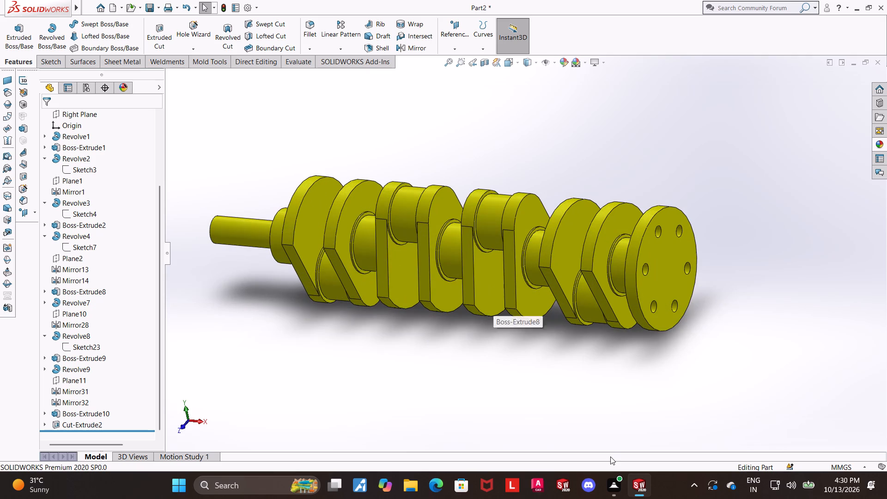
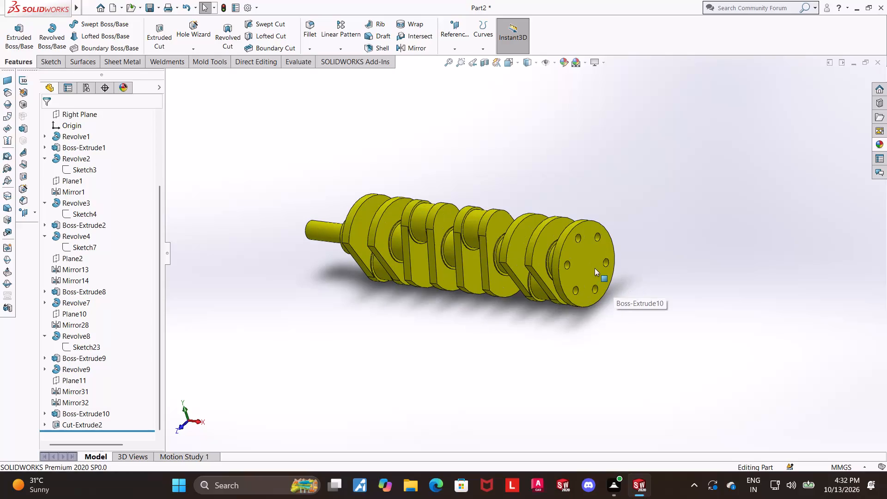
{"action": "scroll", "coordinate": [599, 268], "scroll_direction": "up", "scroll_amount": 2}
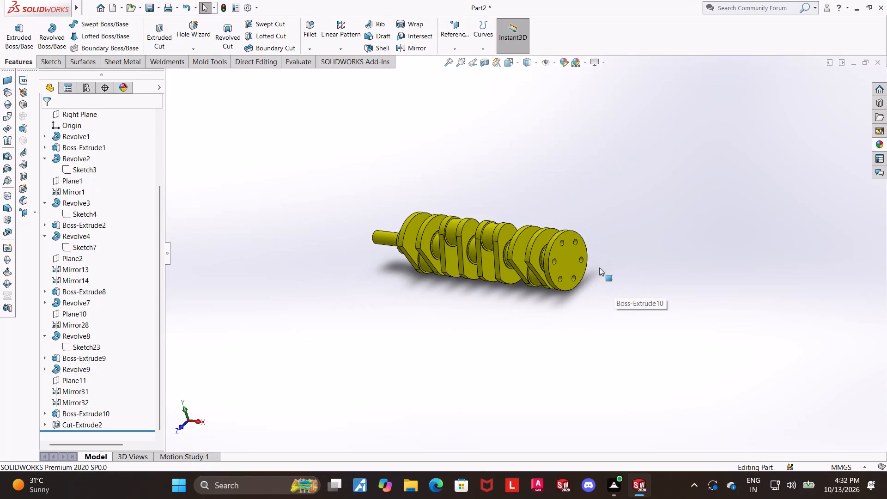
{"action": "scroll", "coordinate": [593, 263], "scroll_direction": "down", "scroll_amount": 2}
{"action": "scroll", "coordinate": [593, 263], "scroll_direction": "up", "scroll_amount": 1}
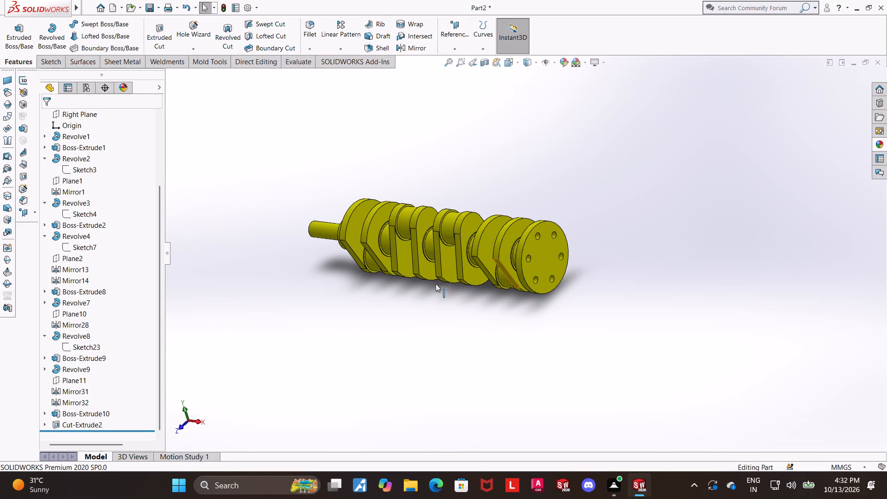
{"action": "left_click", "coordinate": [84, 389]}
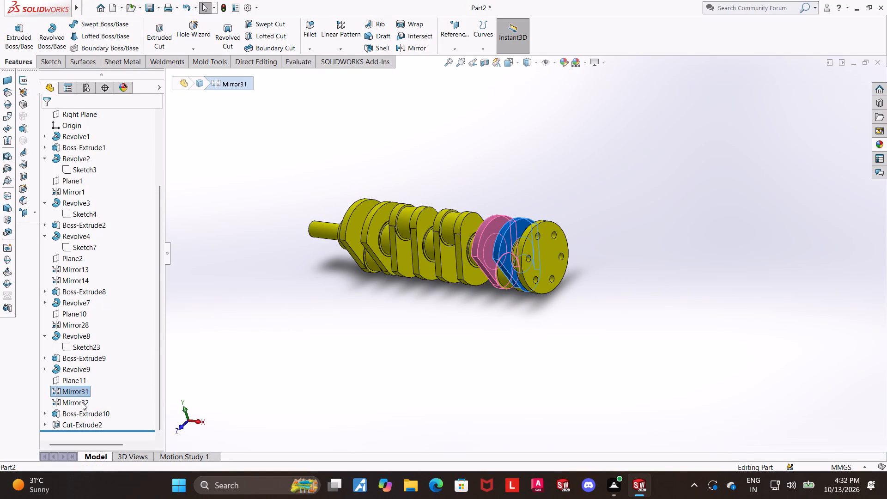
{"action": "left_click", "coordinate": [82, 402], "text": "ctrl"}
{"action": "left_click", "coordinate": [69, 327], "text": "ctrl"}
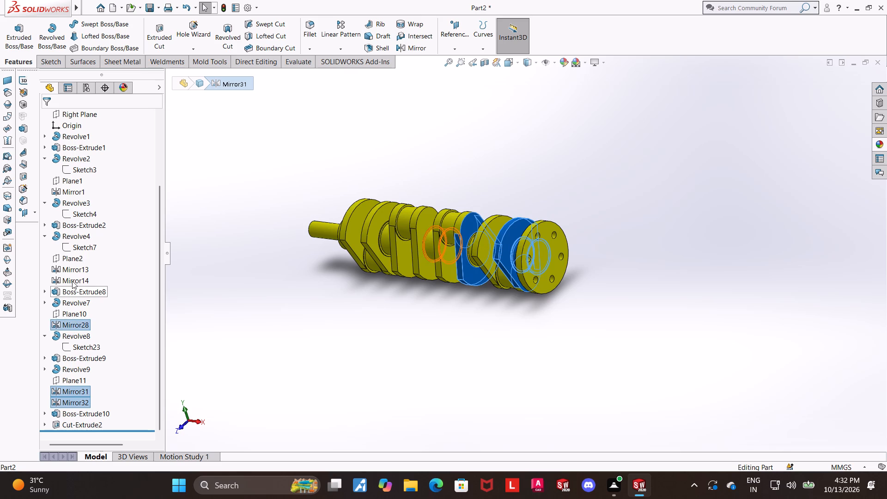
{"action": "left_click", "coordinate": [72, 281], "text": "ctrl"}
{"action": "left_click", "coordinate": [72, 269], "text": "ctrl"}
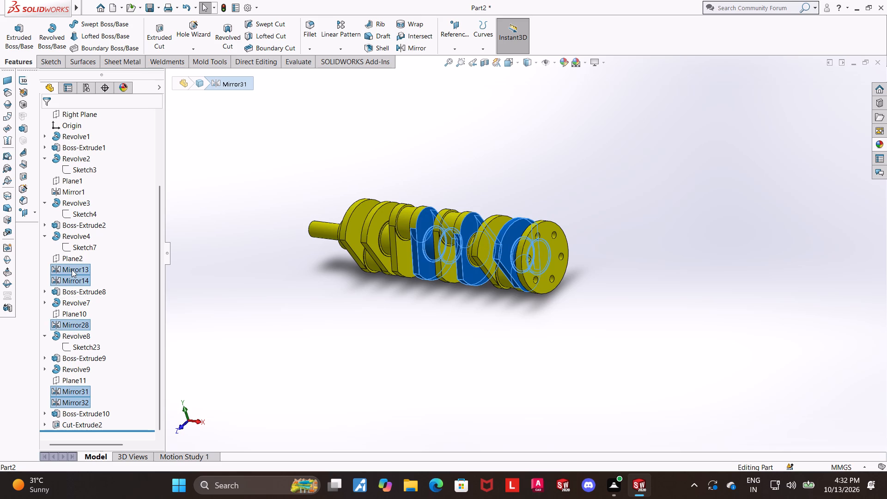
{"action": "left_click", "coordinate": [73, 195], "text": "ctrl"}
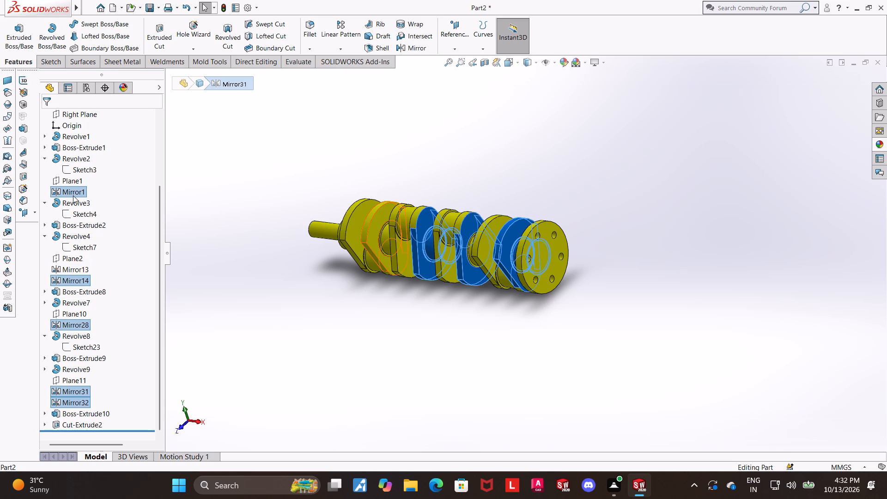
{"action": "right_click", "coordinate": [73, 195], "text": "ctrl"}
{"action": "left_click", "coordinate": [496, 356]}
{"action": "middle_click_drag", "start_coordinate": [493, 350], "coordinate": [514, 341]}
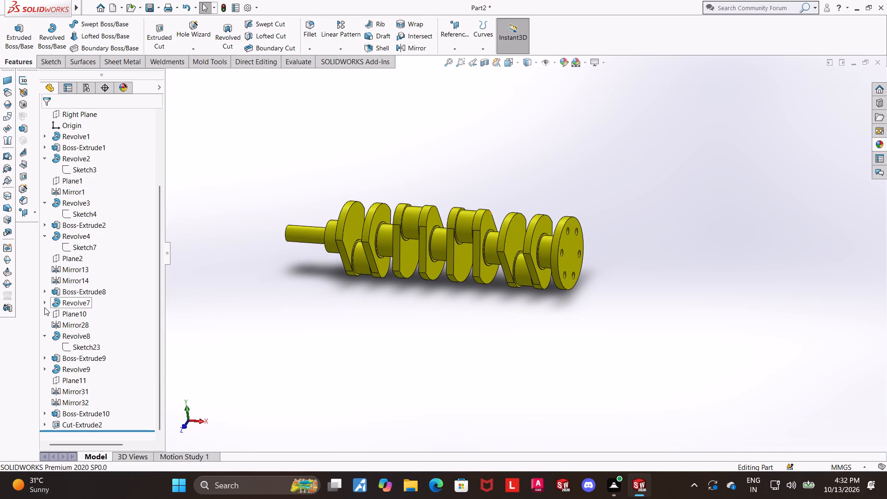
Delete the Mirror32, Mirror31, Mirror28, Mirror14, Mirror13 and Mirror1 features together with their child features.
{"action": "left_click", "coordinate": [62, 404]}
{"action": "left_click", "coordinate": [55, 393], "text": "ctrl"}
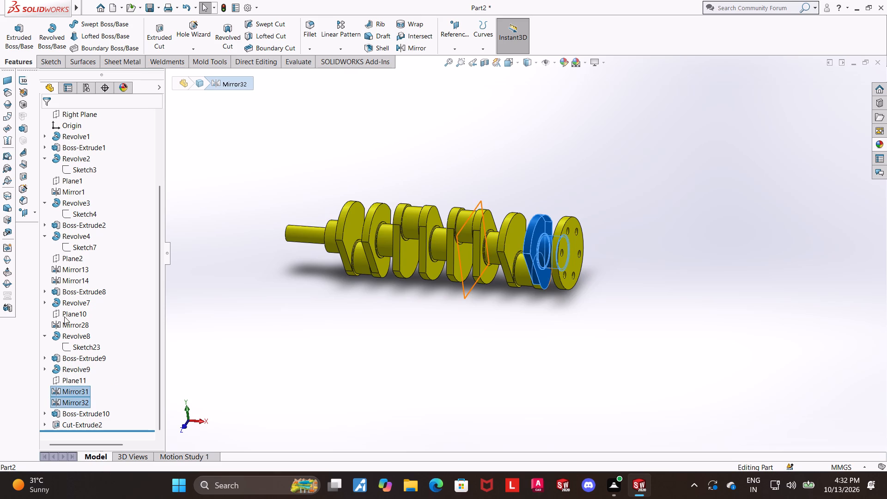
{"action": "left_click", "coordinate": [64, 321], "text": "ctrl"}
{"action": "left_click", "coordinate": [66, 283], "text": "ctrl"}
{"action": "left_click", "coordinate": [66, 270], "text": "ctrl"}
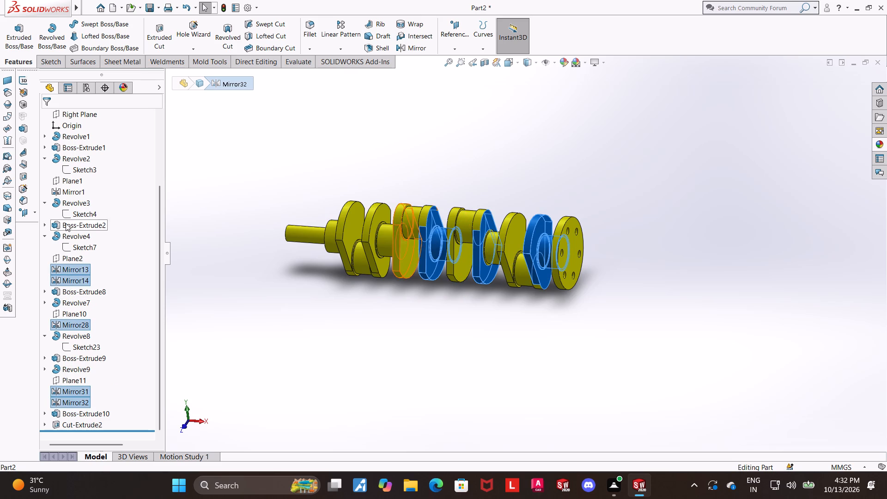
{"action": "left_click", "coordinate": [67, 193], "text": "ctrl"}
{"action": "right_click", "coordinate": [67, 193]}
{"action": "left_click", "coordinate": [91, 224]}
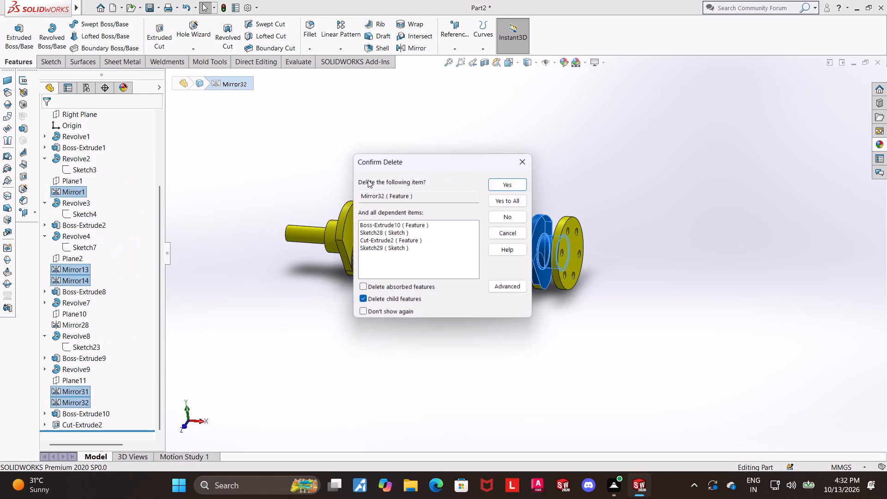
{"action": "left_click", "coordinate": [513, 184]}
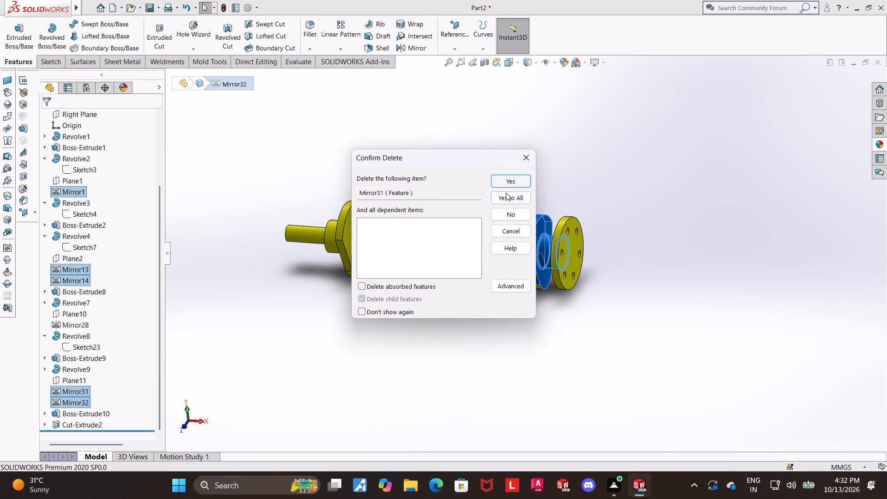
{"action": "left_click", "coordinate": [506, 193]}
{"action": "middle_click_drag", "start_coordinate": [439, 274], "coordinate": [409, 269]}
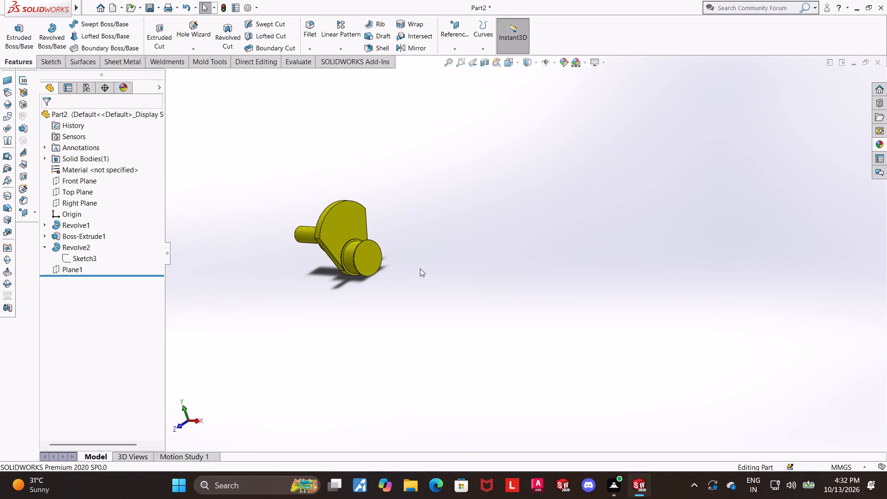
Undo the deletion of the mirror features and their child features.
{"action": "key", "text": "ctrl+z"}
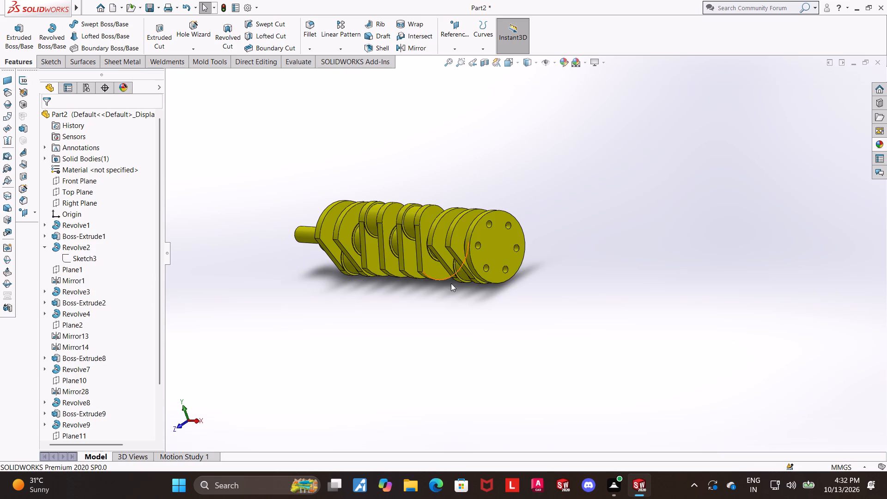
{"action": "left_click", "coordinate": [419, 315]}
Measure the offset between the first crankpin's collar face and the adjoining face of the second web.
{"action": "middle_click_drag", "start_coordinate": [422, 314], "coordinate": [490, 268]}
{"action": "scroll", "coordinate": [348, 262], "scroll_direction": "down", "scroll_amount": 5}
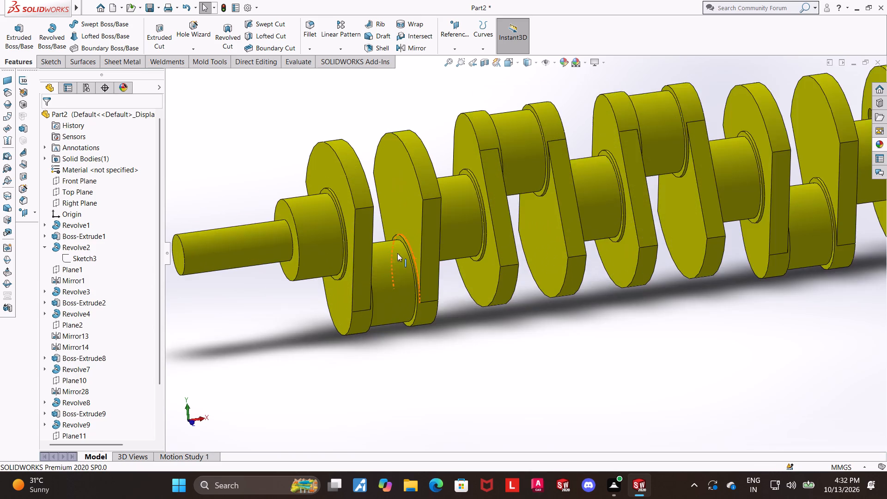
{"action": "scroll", "coordinate": [397, 253], "scroll_direction": "down", "scroll_amount": 3}
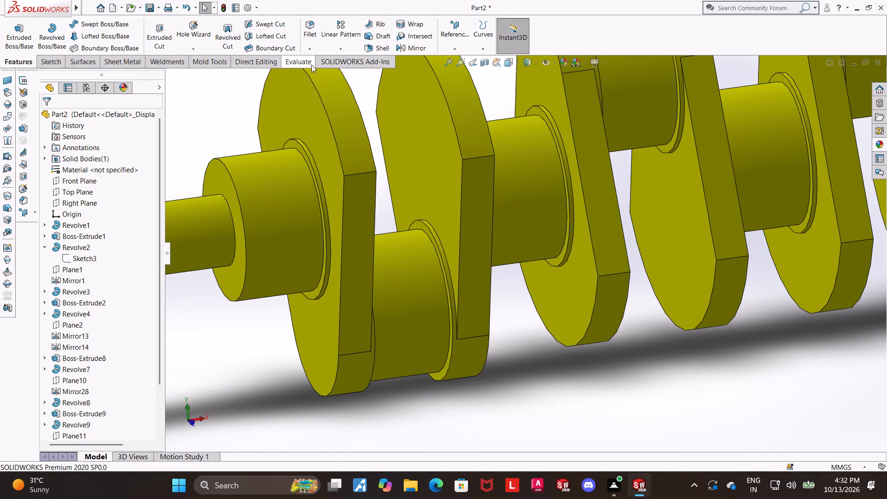
{"action": "left_click", "coordinate": [303, 63]}
{"action": "left_click", "coordinate": [98, 27]}
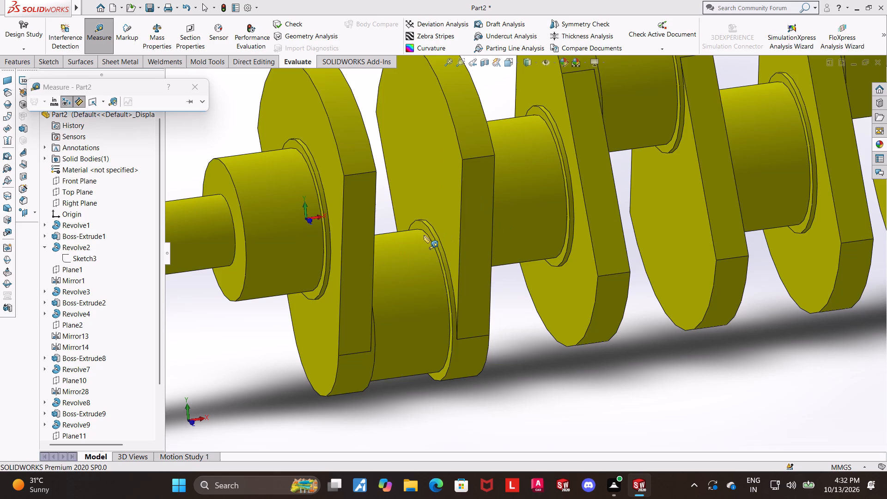
{"action": "left_click", "coordinate": [427, 233]}
{"action": "left_click", "coordinate": [438, 212]}
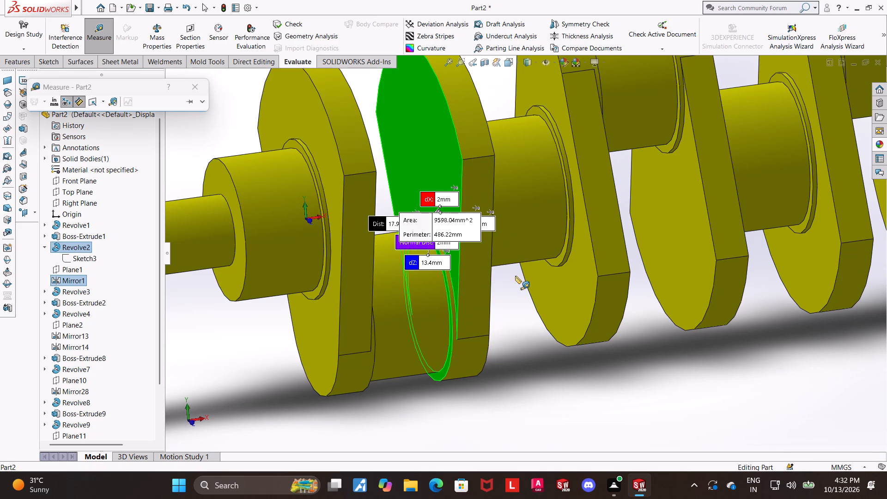
{"action": "scroll", "coordinate": [486, 243], "scroll_direction": "down", "scroll_amount": 4}
{"action": "scroll", "coordinate": [510, 270], "scroll_direction": "up", "scroll_amount": 1}
{"action": "middle_click_drag", "start_coordinate": [521, 309], "coordinate": [486, 316]}
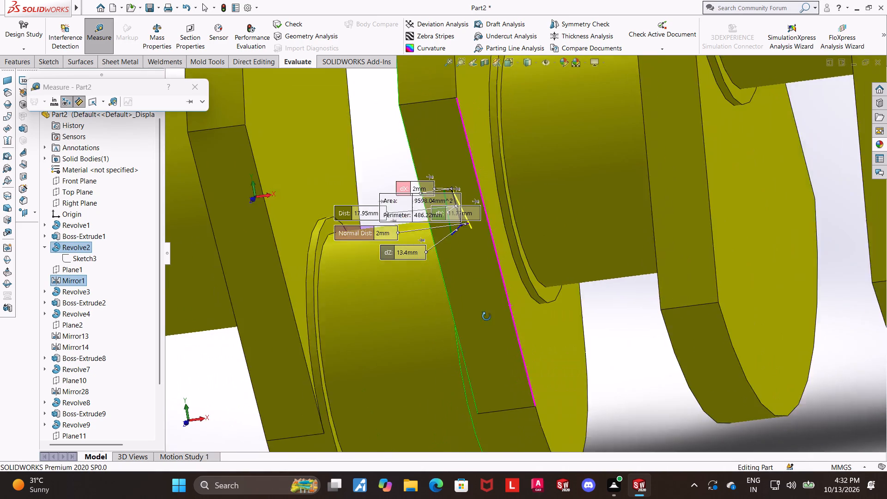
{"action": "middle_click_drag", "start_coordinate": [486, 316], "coordinate": [480, 319]}
{"action": "scroll", "coordinate": [530, 321], "scroll_direction": "up", "scroll_amount": 4}
{"action": "left_click", "coordinate": [198, 116]}
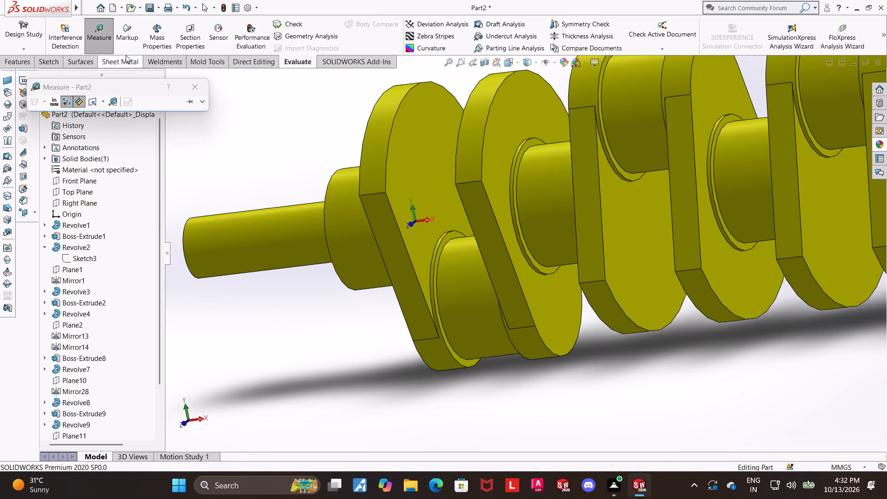
Measure the offset between the second web's outer face and the collar of the main journal beside it.
{"action": "left_click", "coordinate": [109, 38]}
{"action": "left_click", "coordinate": [498, 171]}
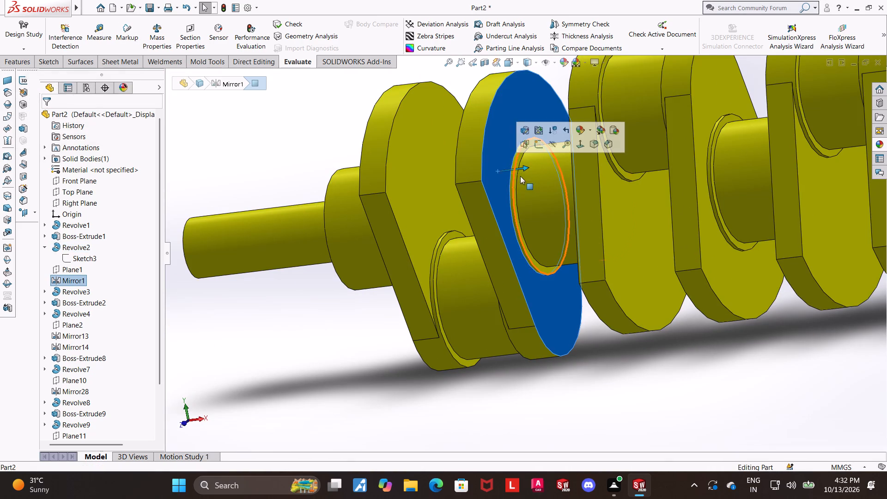
{"action": "scroll", "coordinate": [520, 176], "scroll_direction": "down", "scroll_amount": 6}
{"action": "key", "text": "Escape"}
{"action": "left_click", "coordinate": [97, 30]}
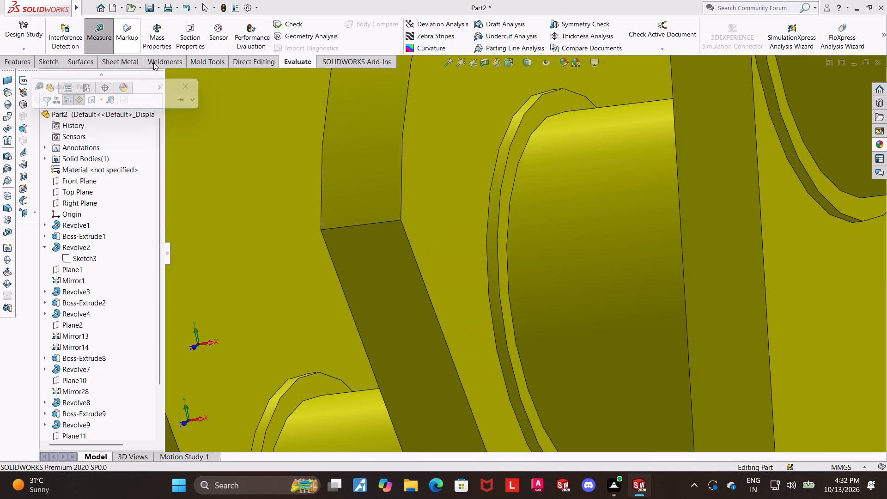
{"action": "left_click", "coordinate": [515, 143]}
{"action": "left_click", "coordinate": [470, 130]}
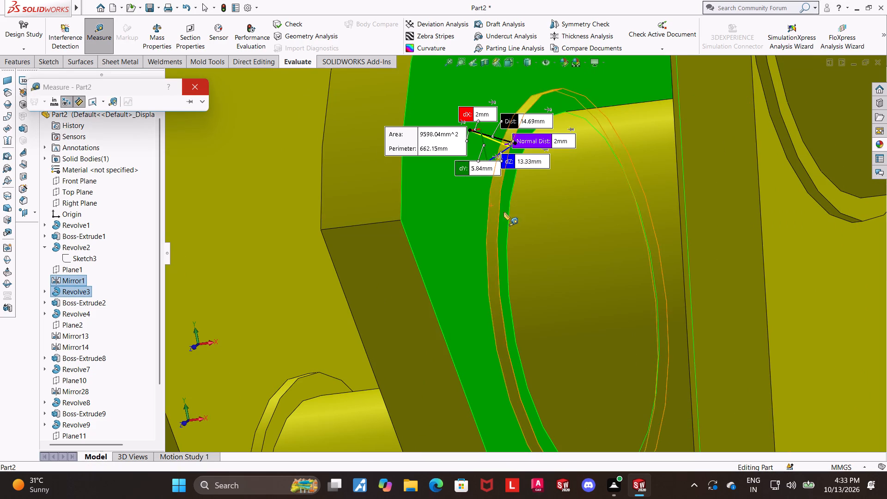
{"action": "scroll", "coordinate": [601, 140], "scroll_direction": "up", "scroll_amount": 3}
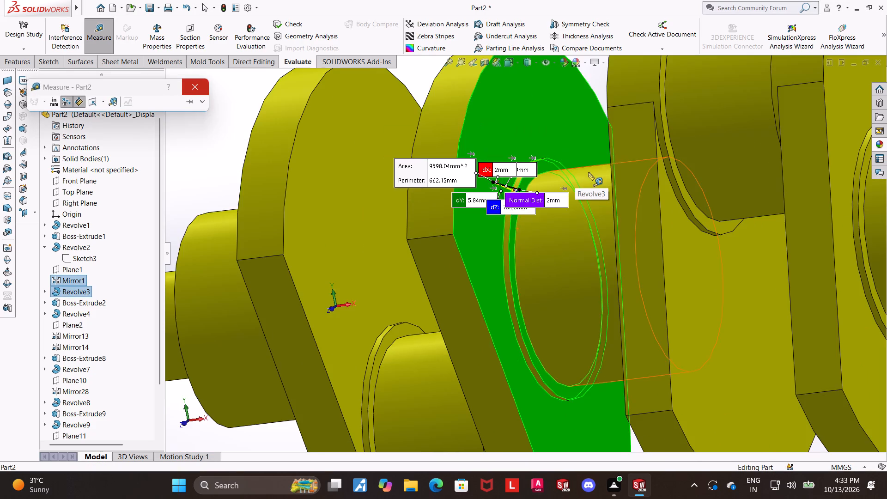
{"action": "key", "text": "Escape"}
Measure the offset between the collar at that main journal's other end and the adjoining face of the third web.
{"action": "scroll", "coordinate": [590, 178], "scroll_direction": "up", "scroll_amount": 1}
{"action": "middle_click_drag", "start_coordinate": [605, 184], "coordinate": [655, 198]}
{"action": "scroll", "coordinate": [652, 201], "scroll_direction": "up", "scroll_amount": 3}
{"action": "scroll", "coordinate": [617, 194], "scroll_direction": "down", "scroll_amount": 3}
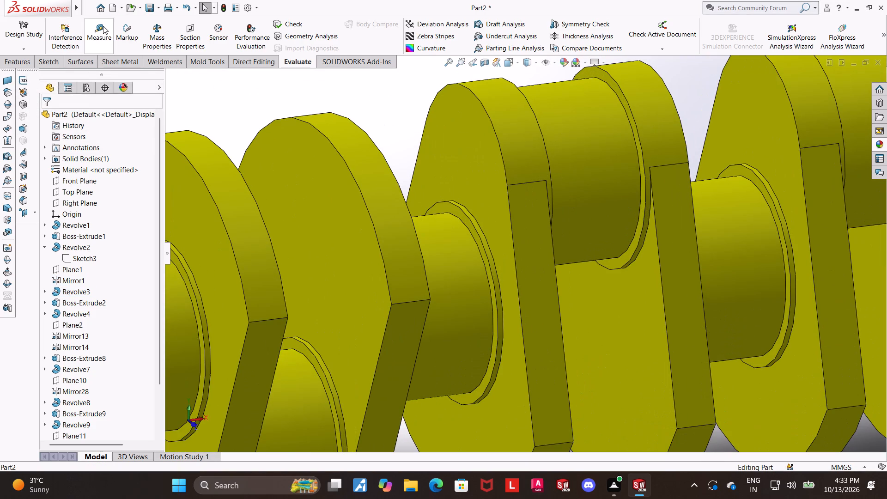
{"action": "left_click", "coordinate": [103, 26]}
{"action": "left_click", "coordinate": [465, 221]}
{"action": "left_click", "coordinate": [474, 175]}
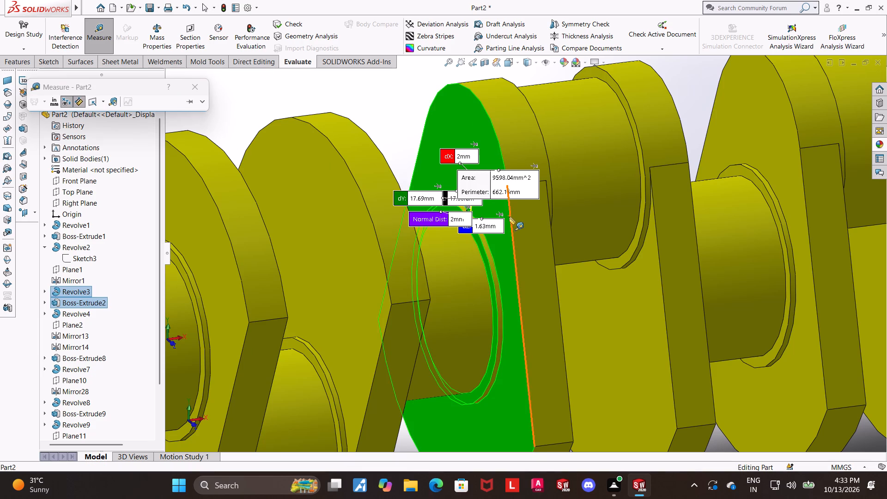
{"action": "scroll", "coordinate": [505, 222], "scroll_direction": "down", "scroll_amount": 2}
{"action": "key", "text": "Escape"}
Measure the offset between the third web's crankpin-side face and the second crankpin's collar.
{"action": "scroll", "coordinate": [489, 213], "scroll_direction": "up", "scroll_amount": 5}
{"action": "middle_click_drag", "start_coordinate": [554, 239], "coordinate": [529, 236]}
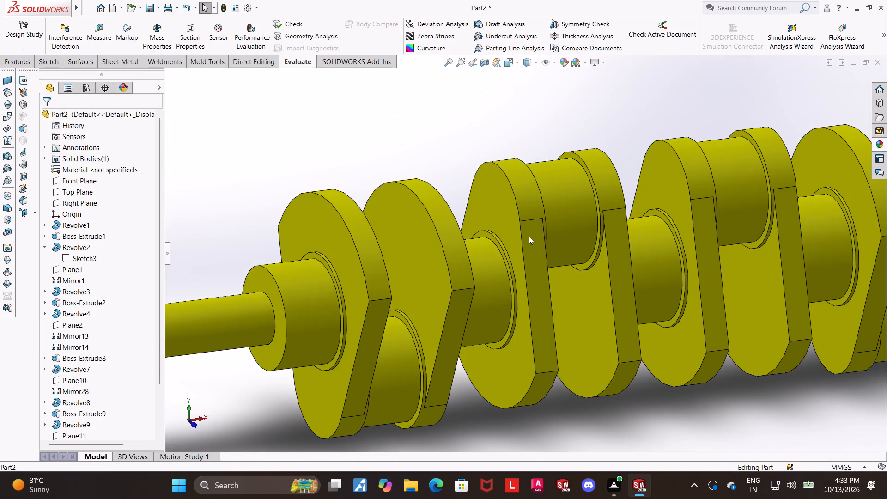
{"action": "middle_click_drag", "start_coordinate": [529, 236], "coordinate": [518, 249]}
{"action": "middle_click_drag", "start_coordinate": [560, 263], "coordinate": [535, 269]}
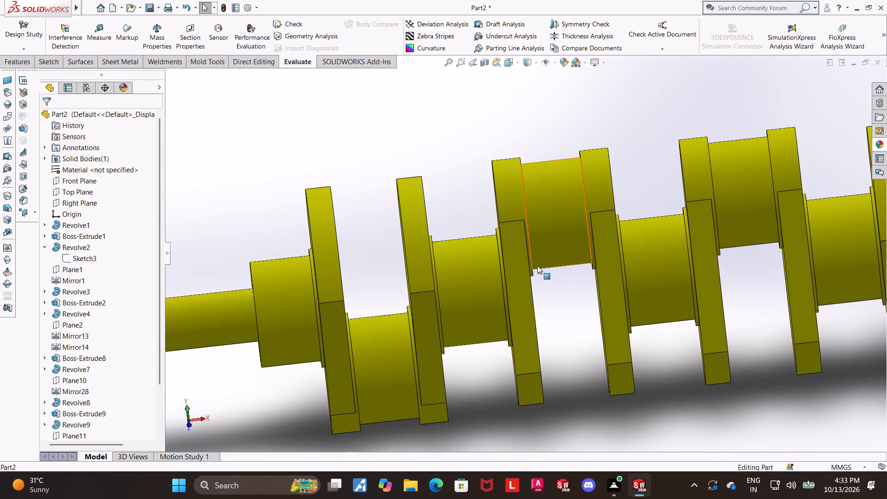
{"action": "scroll", "coordinate": [539, 268], "scroll_direction": "up", "scroll_amount": 2}
{"action": "scroll", "coordinate": [609, 249], "scroll_direction": "down", "scroll_amount": 3}
{"action": "middle_click_drag", "start_coordinate": [548, 257], "coordinate": [530, 266]}
{"action": "key", "text": "Escape"}
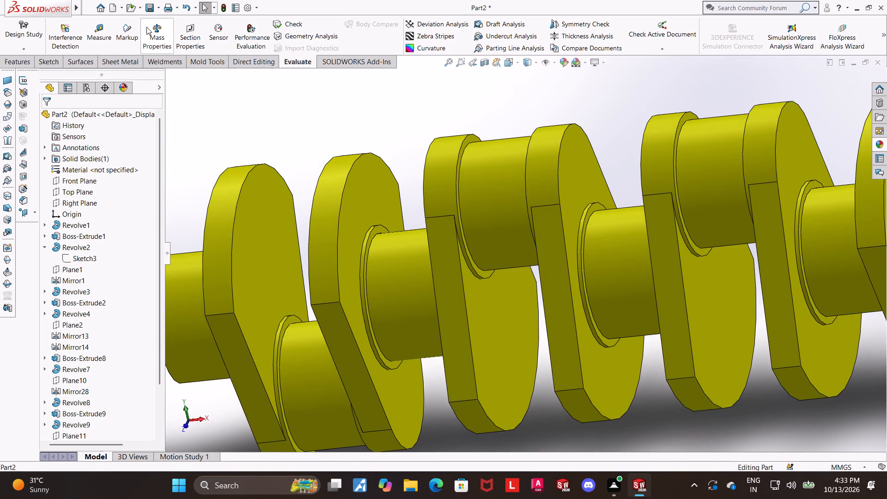
{"action": "left_click", "coordinate": [105, 31]}
{"action": "scroll", "coordinate": [502, 231], "scroll_direction": "down", "scroll_amount": 4}
{"action": "left_click", "coordinate": [480, 372]}
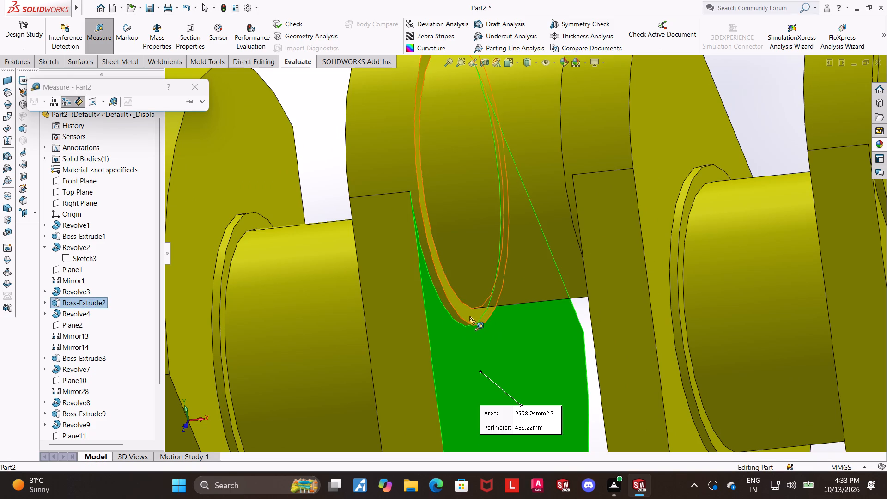
{"action": "left_click", "coordinate": [469, 316]}
{"action": "scroll", "coordinate": [485, 330], "scroll_direction": "up", "scroll_amount": 5}
{"action": "key", "text": "Escape"}
Measure the offset between the second crankpin's far collar and the adjoining face of the fourth web.
{"action": "middle_click_drag", "start_coordinate": [526, 326], "coordinate": [591, 332]}
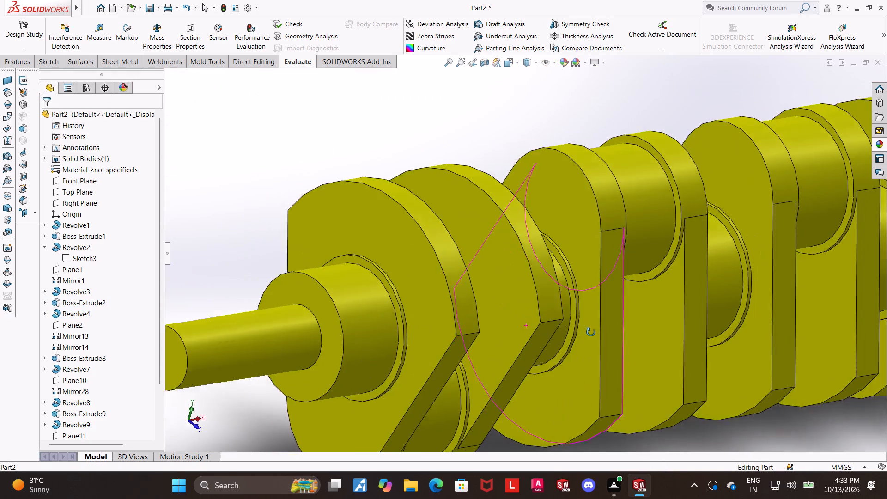
{"action": "middle_click_drag", "start_coordinate": [591, 332], "coordinate": [581, 332]}
{"action": "scroll", "coordinate": [582, 330], "scroll_direction": "up", "scroll_amount": 1}
{"action": "left_click", "coordinate": [94, 38]}
{"action": "scroll", "coordinate": [530, 245], "scroll_direction": "down", "scroll_amount": 3}
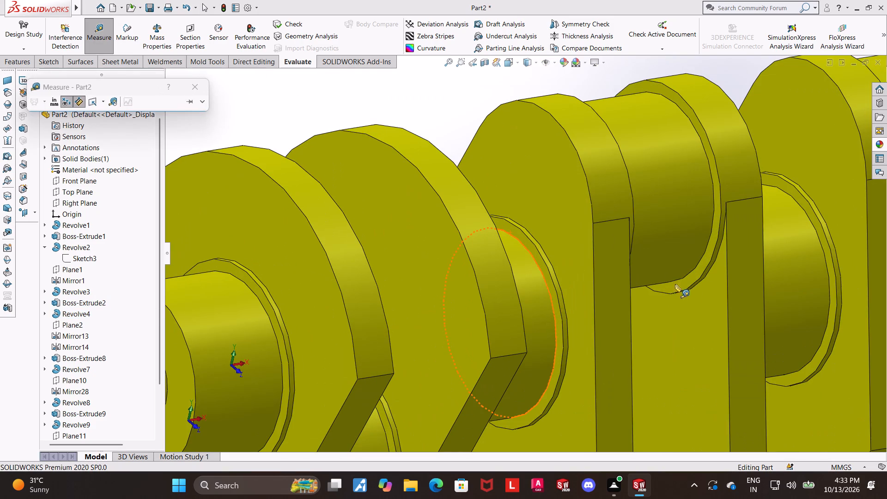
{"action": "left_click", "coordinate": [678, 284]}
{"action": "left_click", "coordinate": [689, 326]}
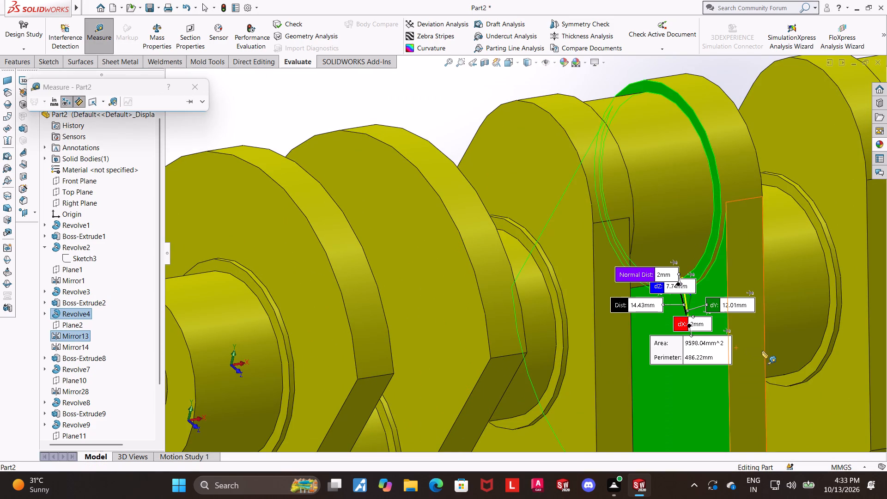
{"action": "scroll", "coordinate": [762, 351], "scroll_direction": "up", "scroll_amount": 6}
{"action": "key", "text": "Escape"}
Measure the offset between the fifth web's face and the collar of the main journal joining it to the fourth web.
{"action": "scroll", "coordinate": [770, 234], "scroll_direction": "down", "scroll_amount": 5}
{"action": "middle_click_drag", "start_coordinate": [534, 275], "coordinate": [501, 278]}
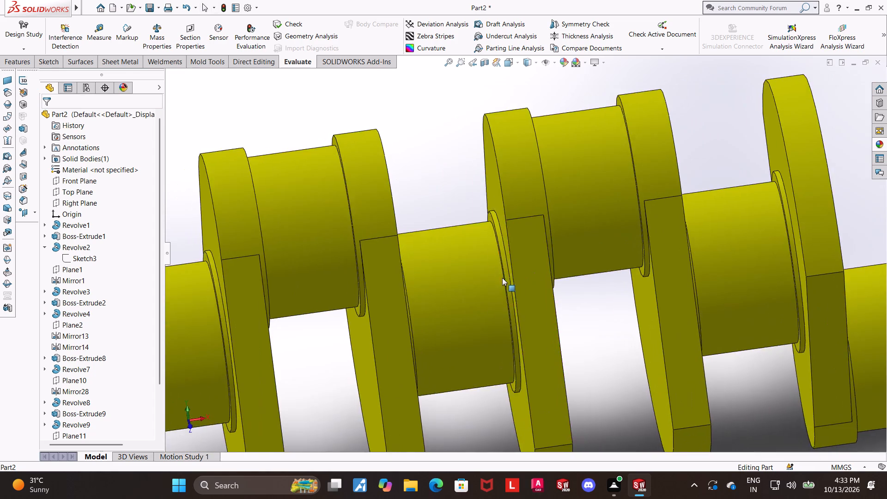
{"action": "middle_click_drag", "start_coordinate": [507, 278], "coordinate": [529, 284]}
{"action": "left_click", "coordinate": [101, 19]}
{"action": "scroll", "coordinate": [417, 234], "scroll_direction": "down", "scroll_amount": 4}
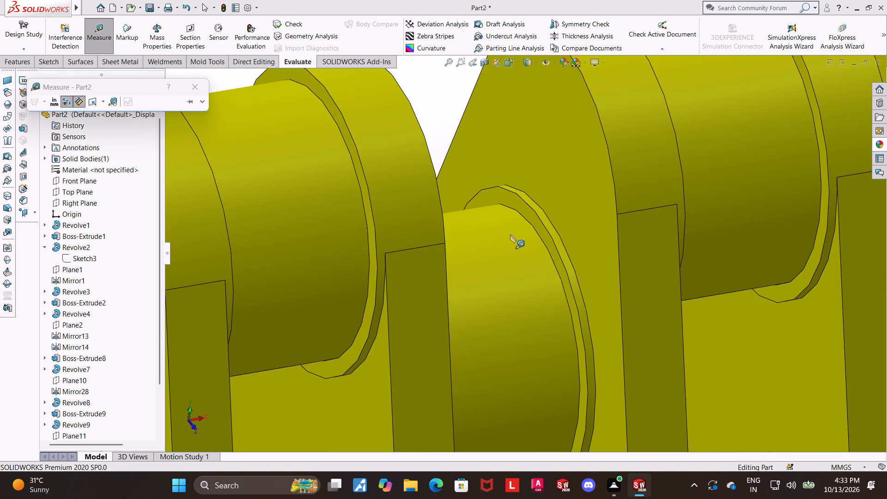
{"action": "left_click", "coordinate": [526, 190]}
{"action": "left_click", "coordinate": [552, 146]}
{"action": "scroll", "coordinate": [609, 227], "scroll_direction": "up", "scroll_amount": 4}
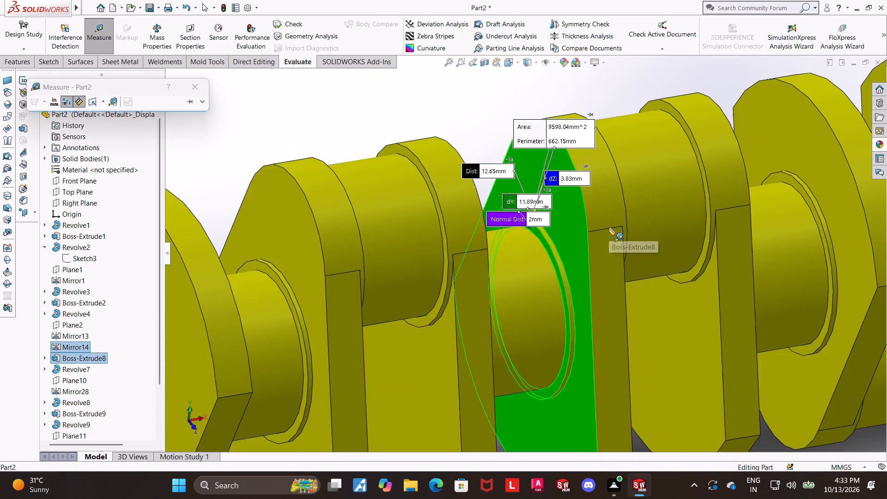
Measure the offset between the fourth web's face and the collar of the main journal joining it to the fifth web.
{"action": "key", "text": "Escape"}
{"action": "middle_click_drag", "start_coordinate": [602, 234], "coordinate": [565, 243]}
{"action": "scroll", "coordinate": [566, 243], "scroll_direction": "up", "scroll_amount": 2}
{"action": "left_click", "coordinate": [97, 25]}
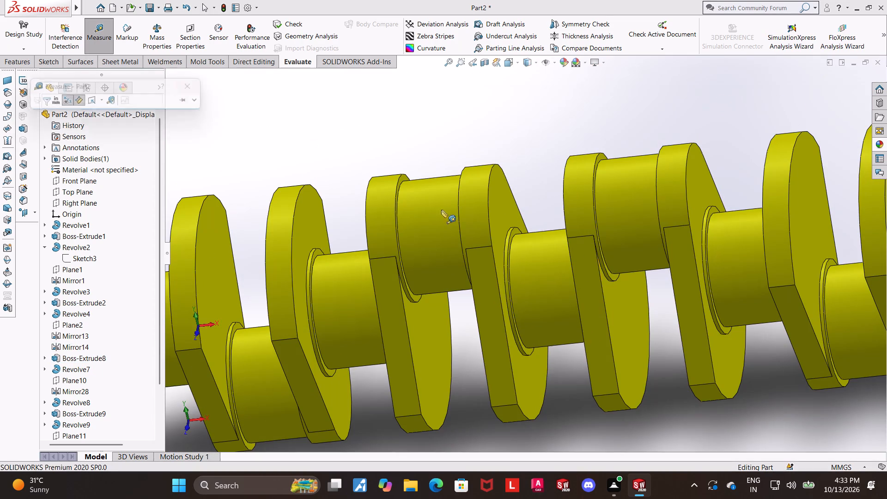
{"action": "scroll", "coordinate": [523, 237], "scroll_direction": "down", "scroll_amount": 6}
{"action": "left_click", "coordinate": [460, 205]}
{"action": "left_click", "coordinate": [499, 223]}
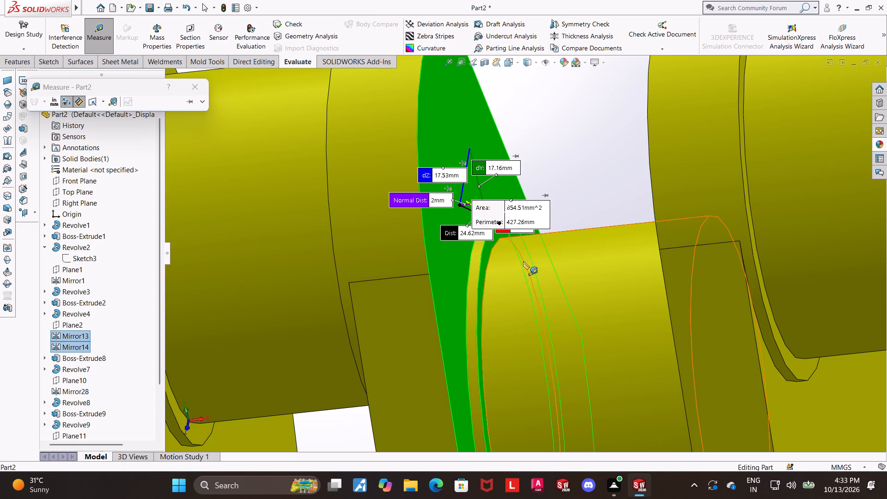
{"action": "scroll", "coordinate": [526, 268], "scroll_direction": "up", "scroll_amount": 9}
{"action": "key", "text": "Escape"}
Measure the offset between the fifth web's crankpin-side face and the third crankpin's collar.
{"action": "scroll", "coordinate": [658, 275], "scroll_direction": "down", "scroll_amount": 3}
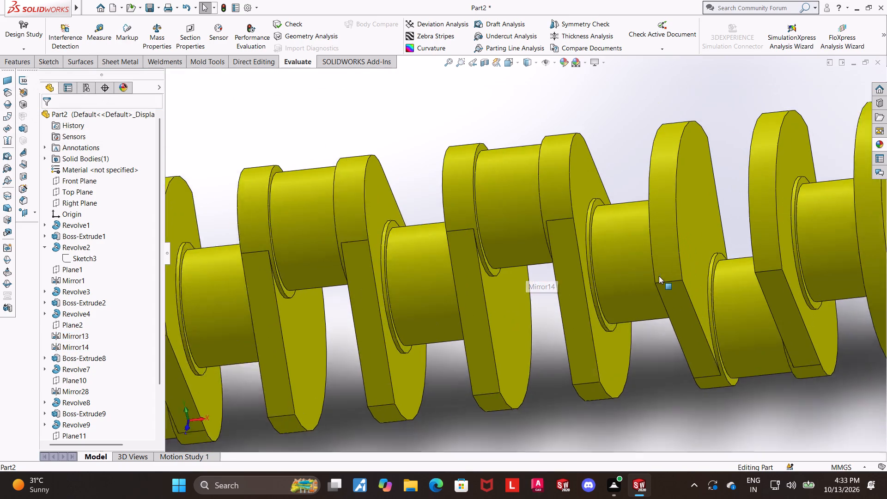
{"action": "scroll", "coordinate": [659, 276], "scroll_direction": "down", "scroll_amount": 1}
{"action": "scroll", "coordinate": [559, 249], "scroll_direction": "down", "scroll_amount": 4}
{"action": "left_click", "coordinate": [106, 32]}
{"action": "left_click", "coordinate": [346, 371]}
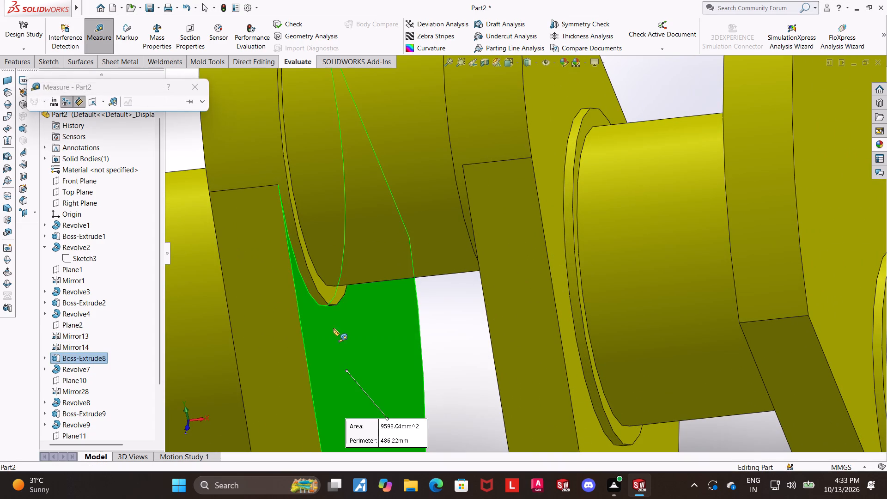
{"action": "left_click", "coordinate": [338, 292]}
{"action": "scroll", "coordinate": [444, 332], "scroll_direction": "up", "scroll_amount": 2}
{"action": "middle_click_drag", "start_coordinate": [456, 355], "coordinate": [464, 356]}
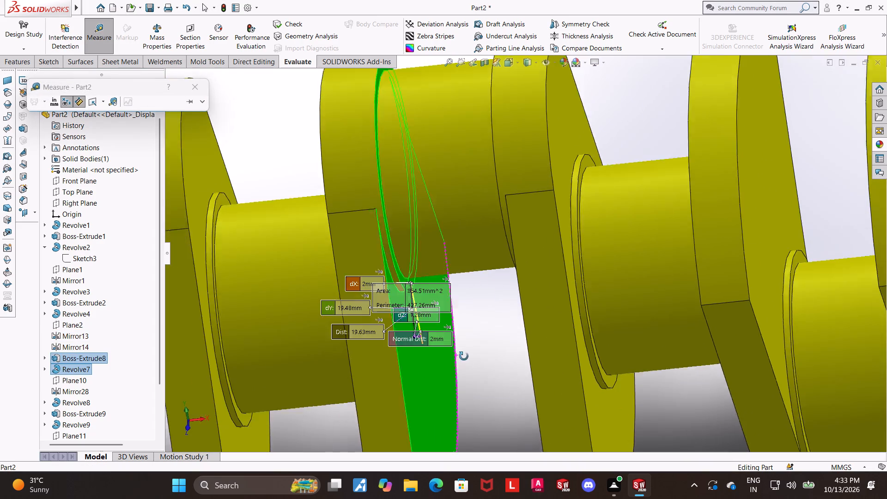
{"action": "middle_click_drag", "start_coordinate": [464, 356], "coordinate": [501, 357]}
{"action": "scroll", "coordinate": [501, 357], "scroll_direction": "up", "scroll_amount": 4}
{"action": "key", "text": "Escape"}
Measure the offset between the third crankpin's far collar edge and the adjoining face of the sixth web.
{"action": "scroll", "coordinate": [687, 237], "scroll_direction": "down", "scroll_amount": 4}
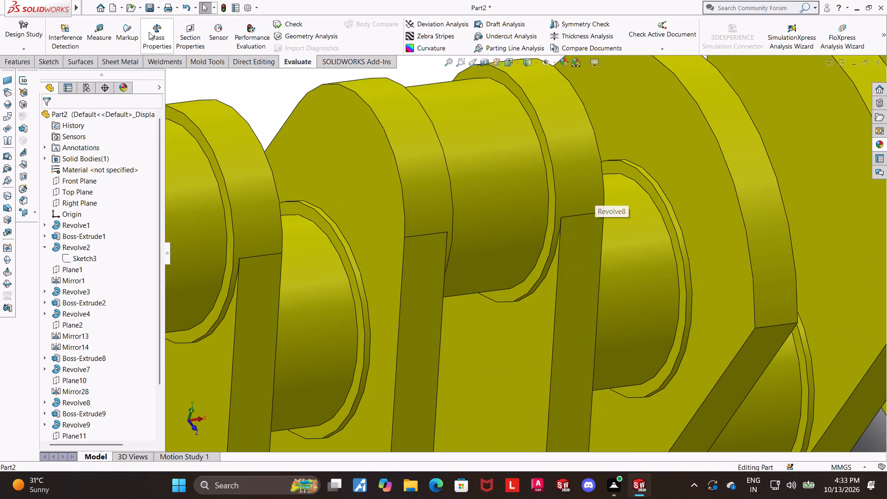
{"action": "left_click", "coordinate": [108, 27]}
{"action": "left_click", "coordinate": [518, 361]}
{"action": "left_click", "coordinate": [516, 287]}
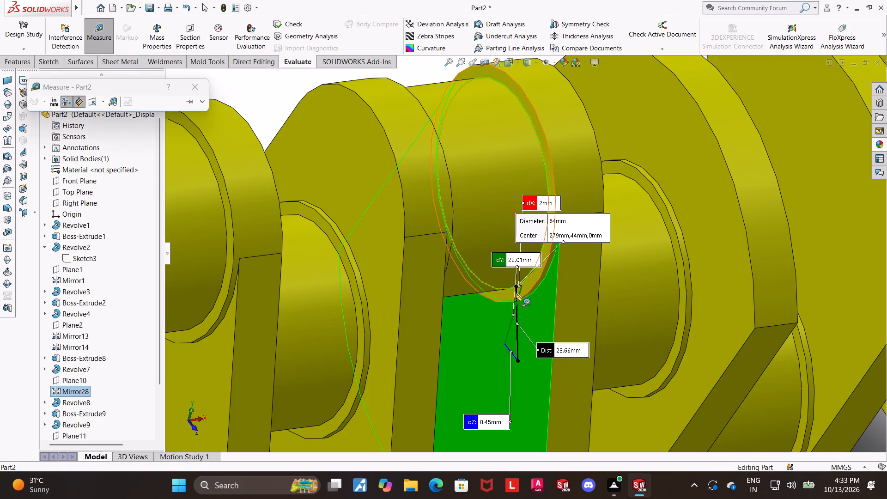
{"action": "scroll", "coordinate": [547, 314], "scroll_direction": "up", "scroll_amount": 2}
{"action": "scroll", "coordinate": [565, 277], "scroll_direction": "down", "scroll_amount": 2}
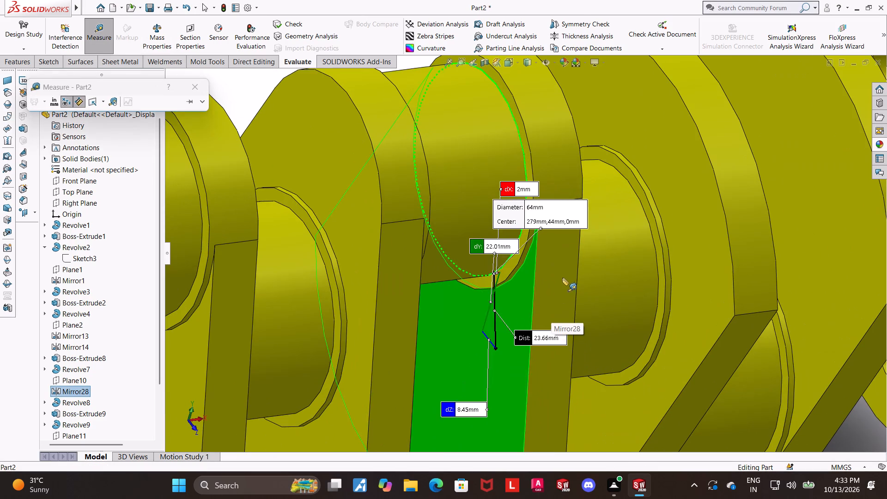
{"action": "key", "text": "Escape"}
Measure the offset between the seventh web's face and the collar of the main journal joining it to the sixth web.
{"action": "left_click", "coordinate": [108, 43]}
{"action": "left_click", "coordinate": [699, 323]}
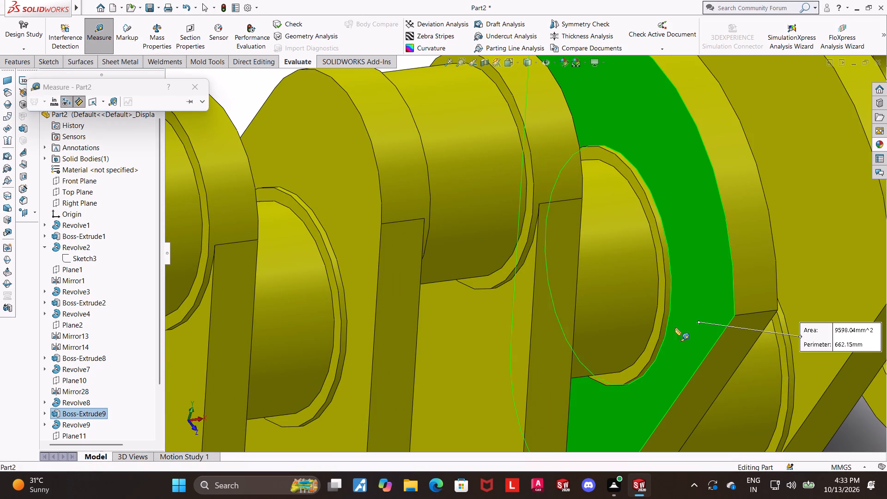
{"action": "left_click", "coordinate": [657, 329]}
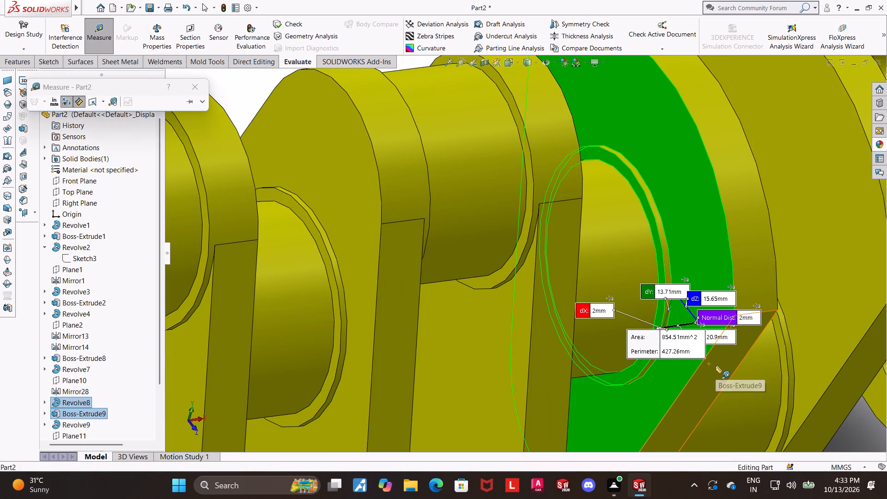
{"action": "scroll", "coordinate": [716, 365], "scroll_direction": "up", "scroll_amount": 4}
{"action": "key", "text": "Escape"}
Measure the offset between the sixth web's face and the collar at the near end of that same main journal.
{"action": "middle_click_drag", "start_coordinate": [693, 323], "coordinate": [637, 341]}
{"action": "scroll", "coordinate": [413, 273], "scroll_direction": "down", "scroll_amount": 5}
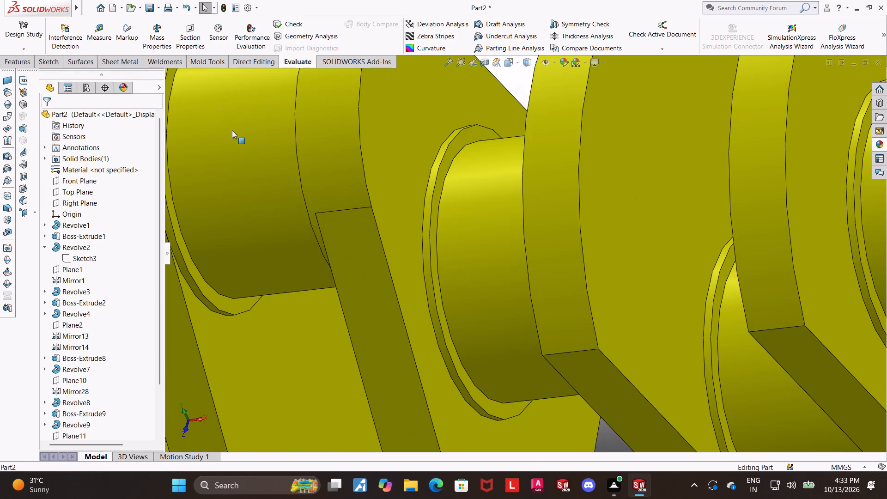
{"action": "left_click", "coordinate": [94, 29]}
{"action": "left_click", "coordinate": [421, 115]}
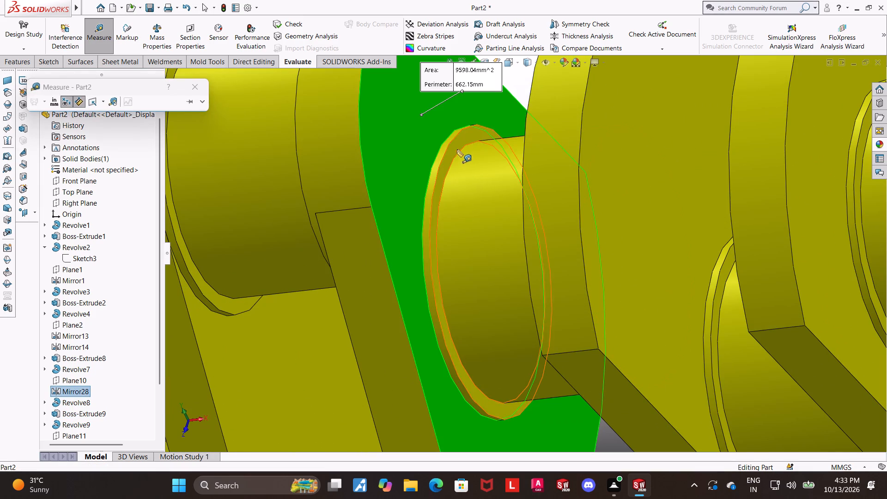
{"action": "left_click", "coordinate": [457, 149]}
{"action": "scroll", "coordinate": [485, 193], "scroll_direction": "up", "scroll_amount": 5}
{"action": "key", "text": "Escape"}
Measure the offset between the fourth crankpin's collar and the adjoining face of the seventh web.
{"action": "scroll", "coordinate": [628, 216], "scroll_direction": "down", "scroll_amount": 5}
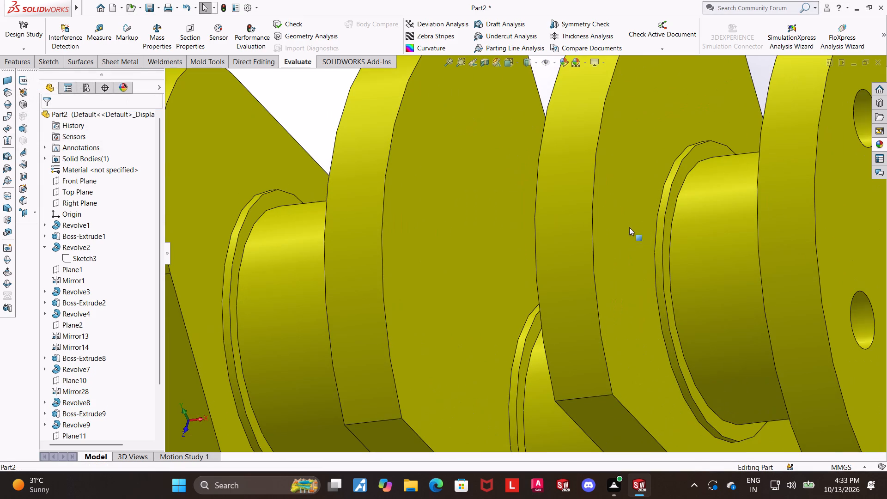
{"action": "left_click", "coordinate": [99, 42]}
{"action": "left_click", "coordinate": [526, 360]}
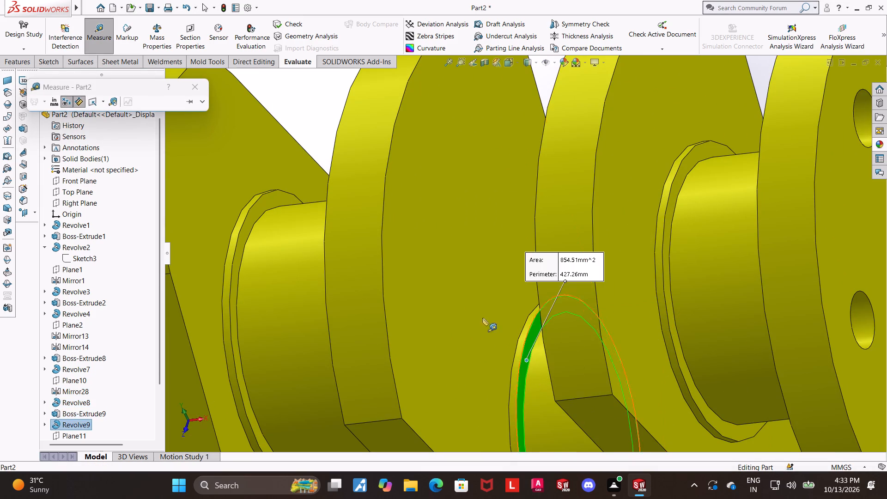
{"action": "left_click", "coordinate": [466, 304]}
{"action": "scroll", "coordinate": [536, 358], "scroll_direction": "up", "scroll_amount": 6}
{"action": "key", "text": "Escape"}
Measure the offset between the eighth web's flange-side face and the collar of the last main journal.
{"action": "scroll", "coordinate": [630, 295], "scroll_direction": "down", "scroll_amount": 5}
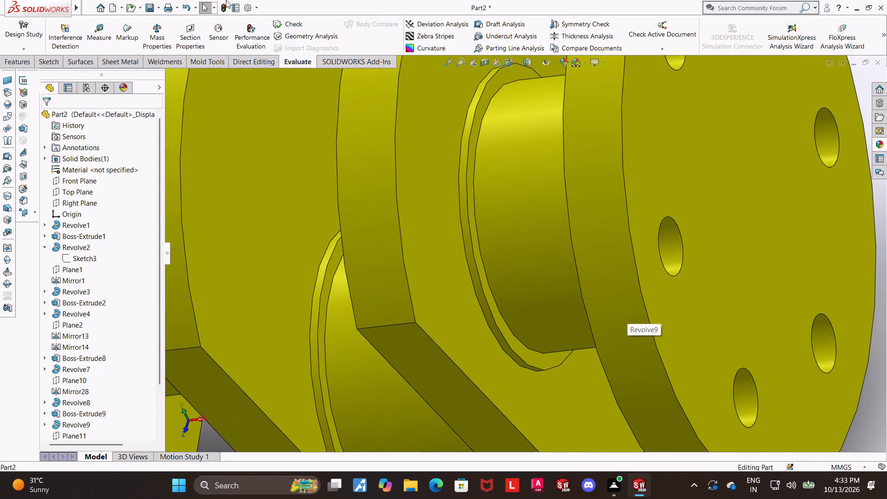
{"action": "left_click", "coordinate": [104, 33]}
{"action": "left_click", "coordinate": [433, 265]}
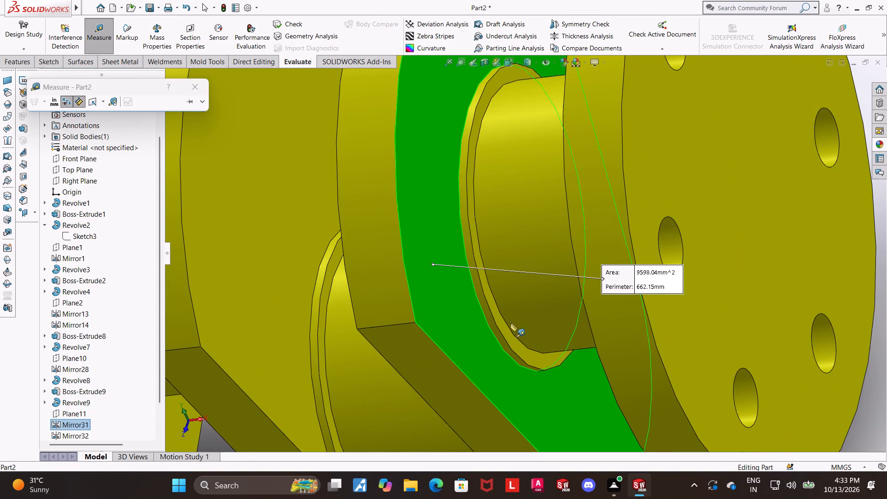
{"action": "left_click", "coordinate": [497, 310]}
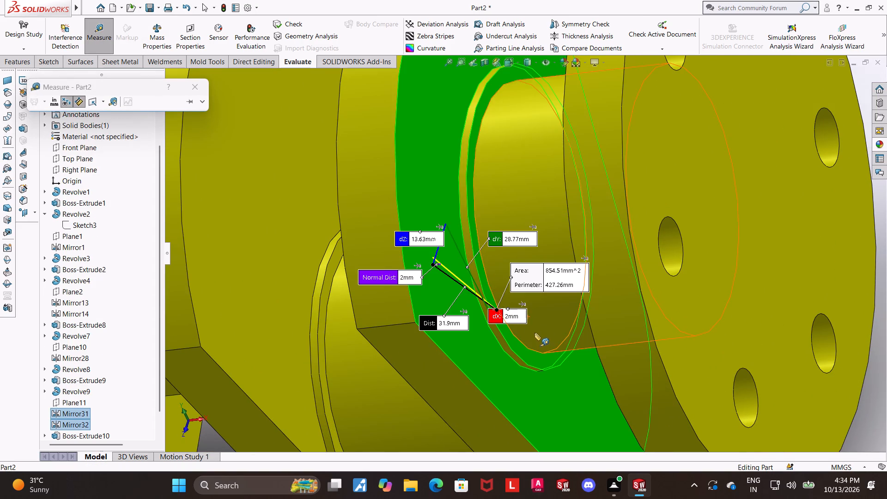
{"action": "scroll", "coordinate": [535, 335], "scroll_direction": "up", "scroll_amount": 3}
{"action": "key", "text": "Escape"}
Measure the offset between the last main journal's far collar and the inner face of the bolt flange.
{"action": "middle_click_drag", "start_coordinate": [706, 328], "coordinate": [771, 321]}
{"action": "scroll", "coordinate": [770, 320], "scroll_direction": "up", "scroll_amount": 5}
{"action": "scroll", "coordinate": [692, 211], "scroll_direction": "down", "scroll_amount": 5}
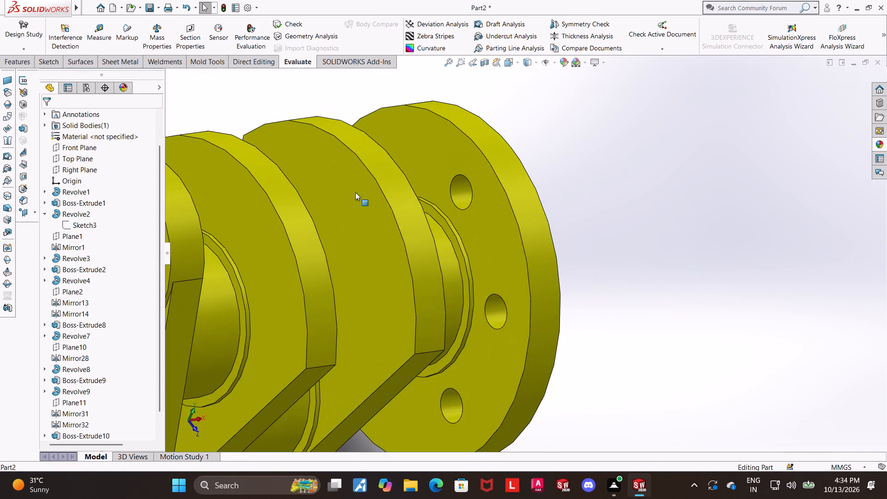
{"action": "scroll", "coordinate": [530, 282], "scroll_direction": "up", "scroll_amount": 1}
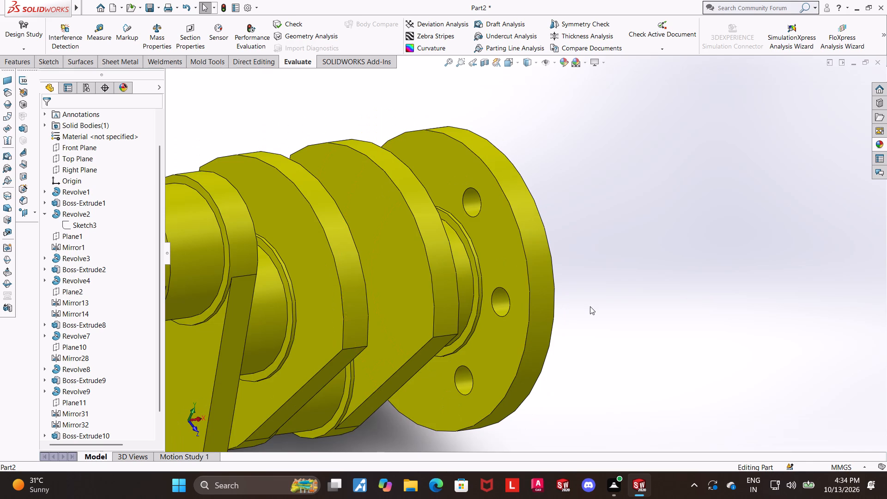
{"action": "scroll", "coordinate": [575, 280], "scroll_direction": "down", "scroll_amount": 4}
{"action": "left_click", "coordinate": [103, 37]}
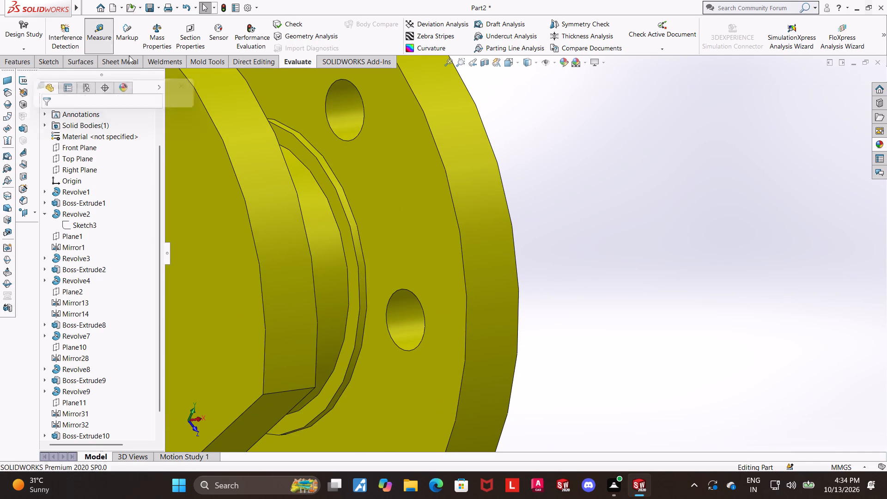
{"action": "left_click", "coordinate": [339, 219]}
{"action": "left_click", "coordinate": [376, 204]}
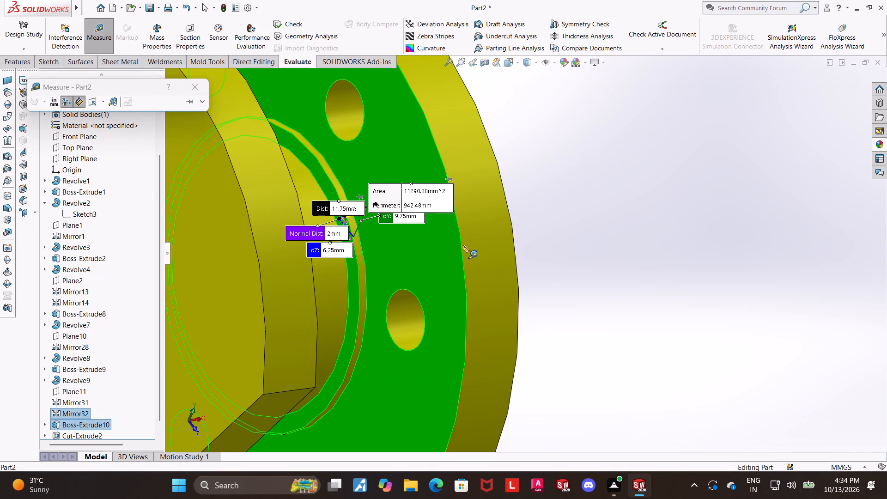
{"action": "scroll", "coordinate": [476, 253], "scroll_direction": "up", "scroll_amount": 5}
{"action": "key", "text": "Escape"}
Measure the offset between the fourth crankpin's far collar and the adjoining face of the eighth web.
{"action": "scroll", "coordinate": [446, 263], "scroll_direction": "down", "scroll_amount": 3}
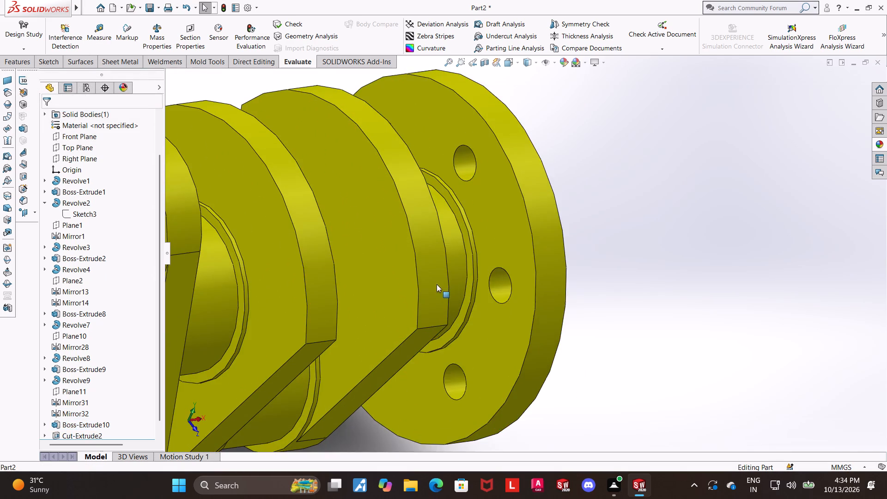
{"action": "middle_click_drag", "start_coordinate": [428, 288], "coordinate": [412, 291]}
{"action": "left_click", "coordinate": [99, 42]}
{"action": "scroll", "coordinate": [415, 414], "scroll_direction": "down", "scroll_amount": 4}
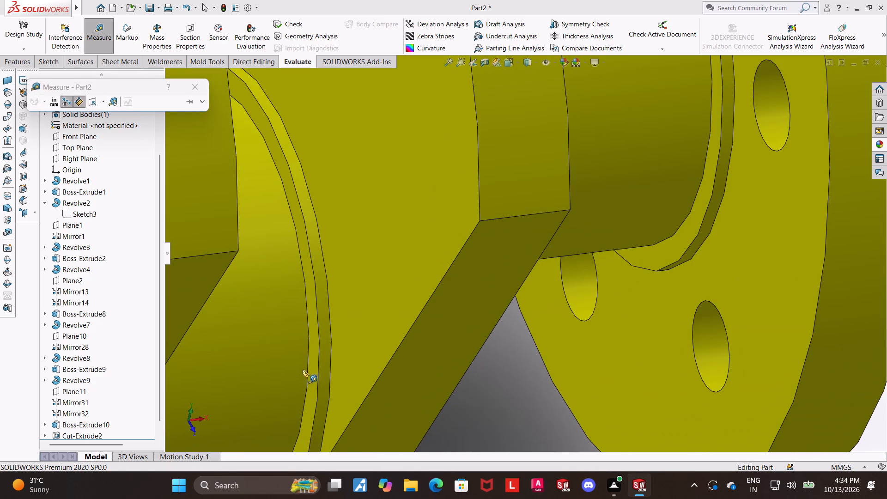
{"action": "left_click", "coordinate": [310, 368]}
{"action": "left_click", "coordinate": [361, 331]}
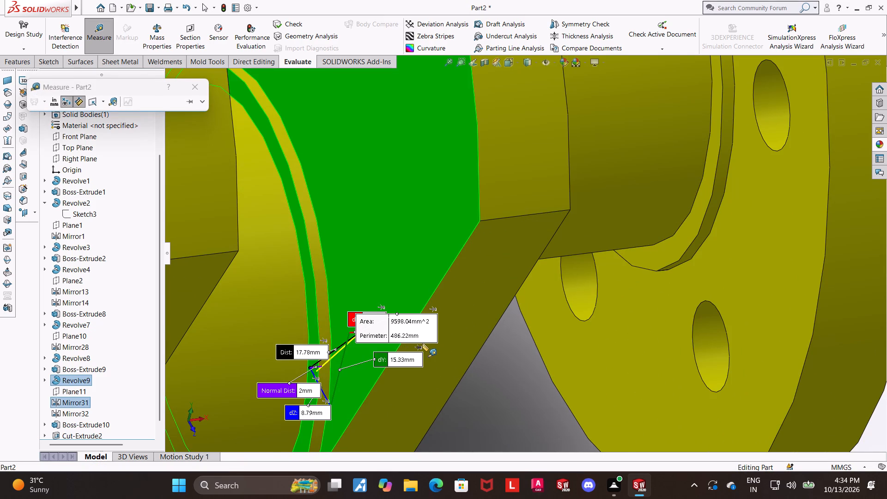
{"action": "scroll", "coordinate": [422, 343], "scroll_direction": "up", "scroll_amount": 3}
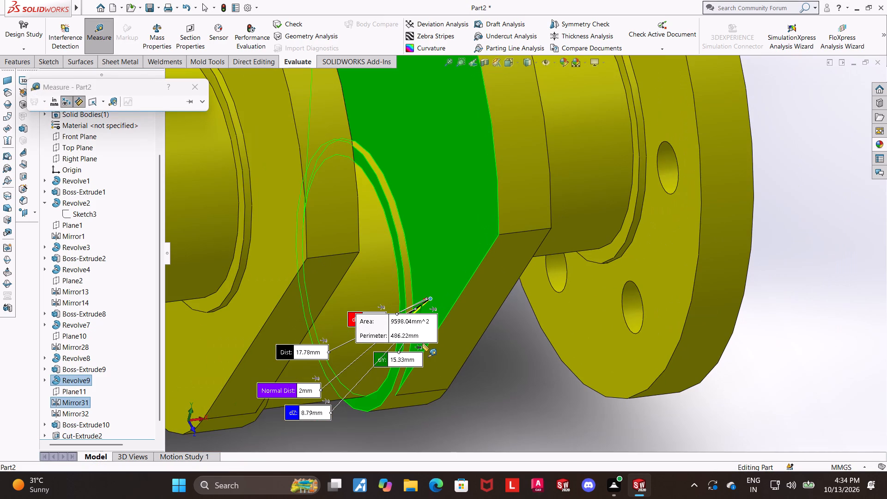
{"action": "scroll", "coordinate": [422, 343], "scroll_direction": "up", "scroll_amount": 3}
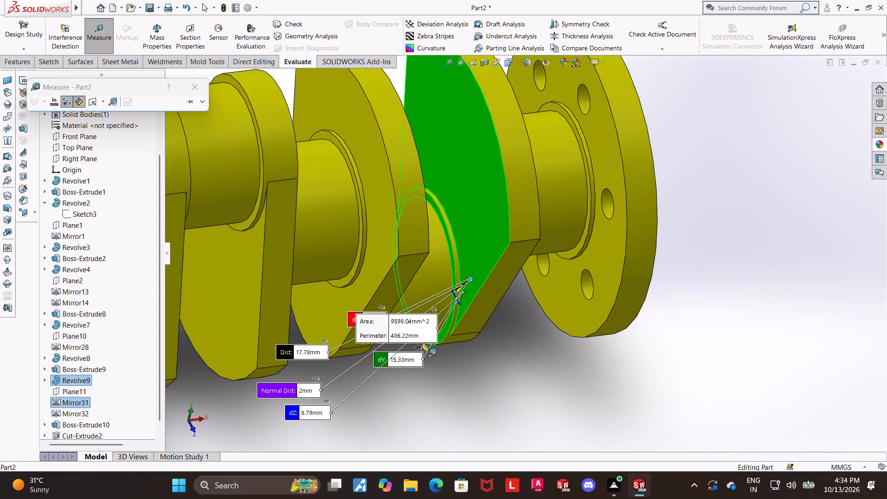
{"action": "scroll", "coordinate": [422, 343], "scroll_direction": "up", "scroll_amount": 7}
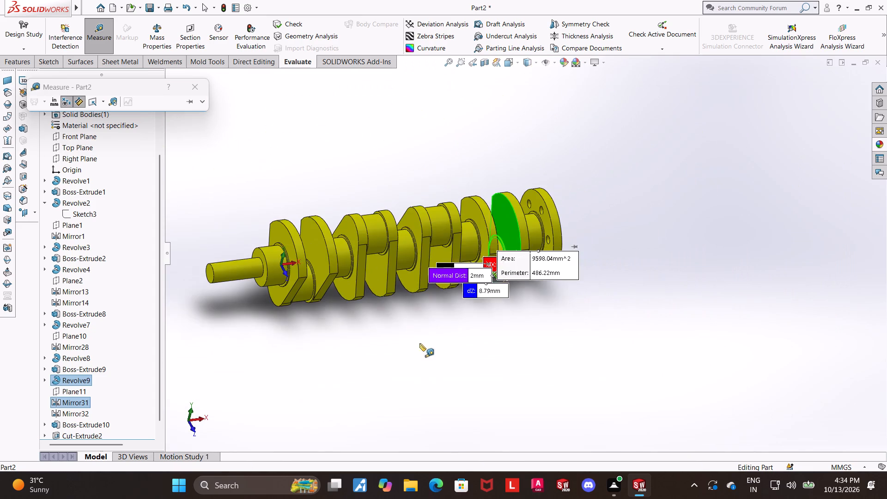
{"action": "key", "text": "Escape"}
Measure the length of the narrow front shaft from its end face to the shoulder of the first main journal.
{"action": "scroll", "coordinate": [344, 232], "scroll_direction": "down", "scroll_amount": 4}
{"action": "scroll", "coordinate": [289, 273], "scroll_direction": "up", "scroll_amount": 4}
{"action": "scroll", "coordinate": [299, 275], "scroll_direction": "down", "scroll_amount": 5}
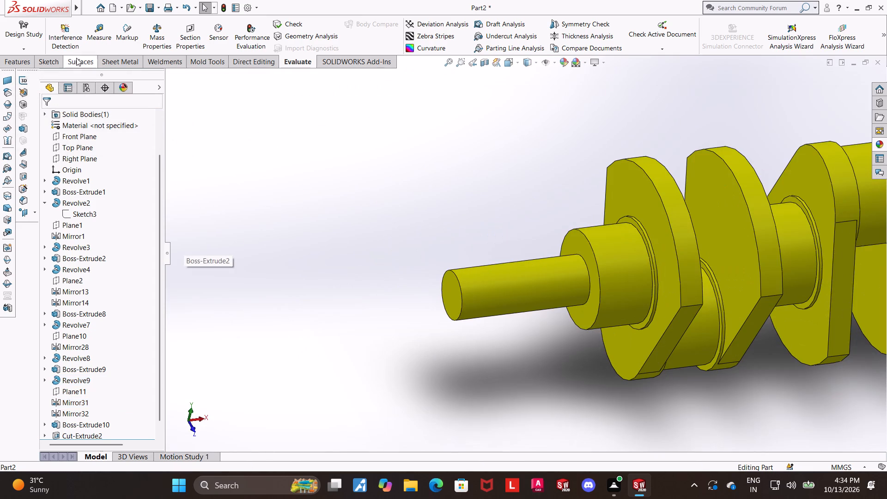
{"action": "left_click", "coordinate": [97, 37]}
{"action": "scroll", "coordinate": [533, 258], "scroll_direction": "down", "scroll_amount": 3}
{"action": "left_click", "coordinate": [396, 315]}
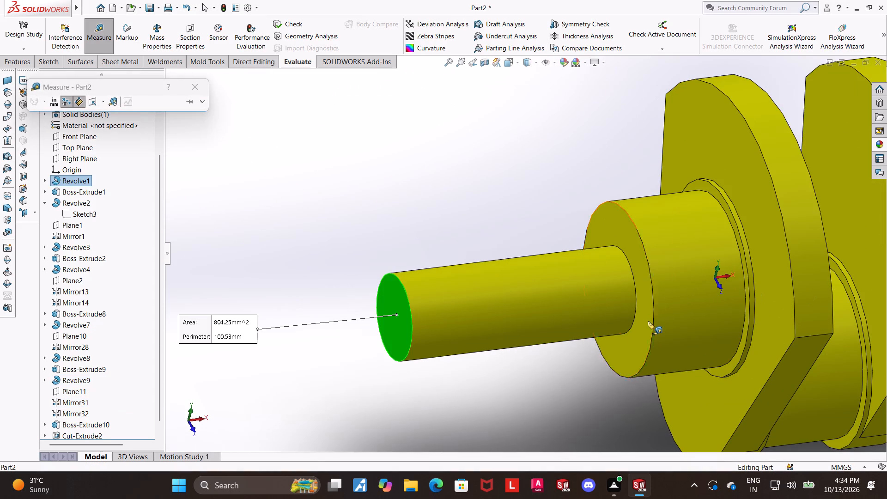
{"action": "left_click", "coordinate": [645, 323]}
{"action": "scroll", "coordinate": [645, 324], "scroll_direction": "up", "scroll_amount": 1}
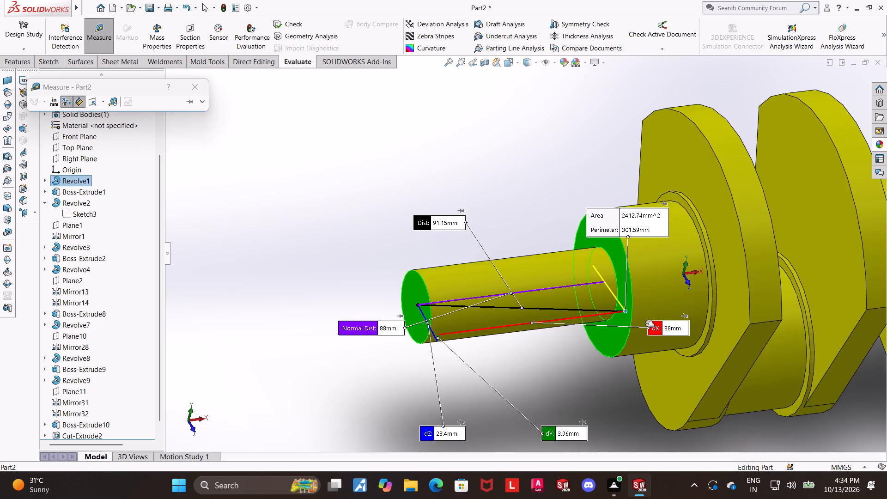
{"action": "scroll", "coordinate": [645, 324], "scroll_direction": "up", "scroll_amount": 3}
{"action": "scroll", "coordinate": [654, 307], "scroll_direction": "down", "scroll_amount": 2}
{"action": "key", "text": "Escape"}
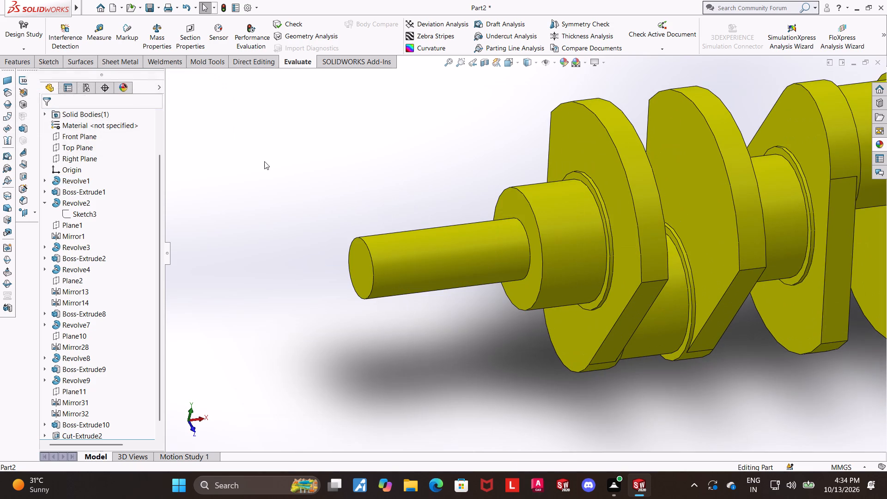
Measure the distance from the front shaft's end face to the outer face of the first web.
{"action": "left_click", "coordinate": [97, 30]}
{"action": "scroll", "coordinate": [503, 211], "scroll_direction": "down", "scroll_amount": 2}
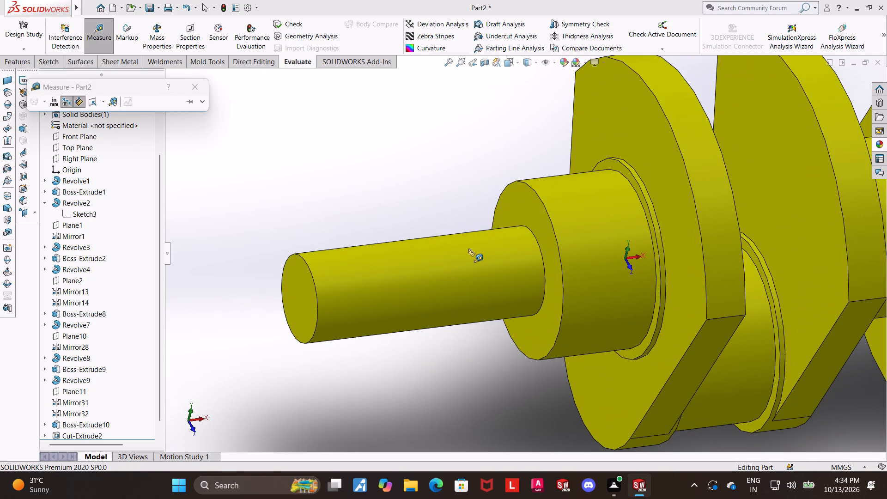
{"action": "left_click", "coordinate": [305, 296]}
{"action": "scroll", "coordinate": [517, 287], "scroll_direction": "up", "scroll_amount": 1}
{"action": "scroll", "coordinate": [534, 271], "scroll_direction": "down", "scroll_amount": 2}
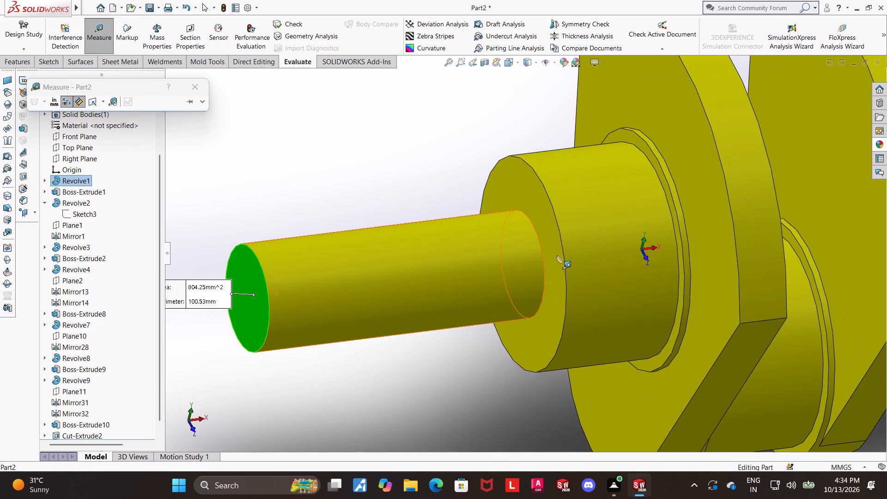
{"action": "left_click", "coordinate": [693, 152]}
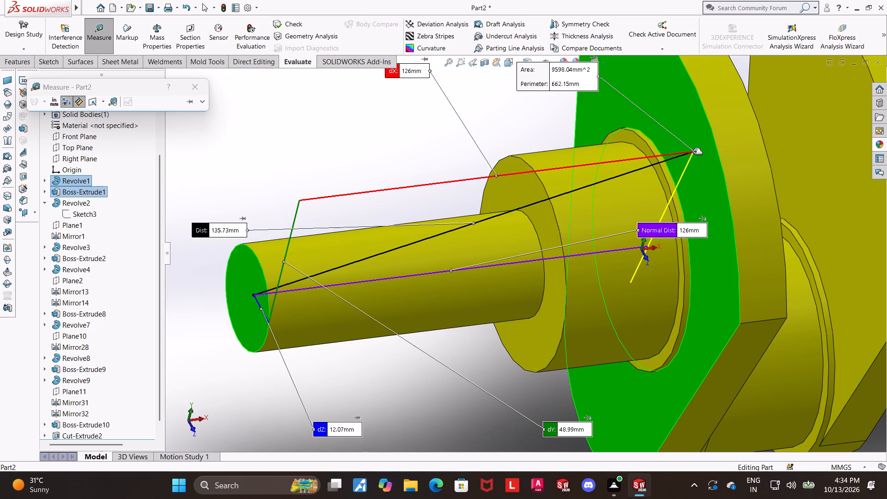
{"action": "scroll", "coordinate": [688, 166], "scroll_direction": "up", "scroll_amount": 2}
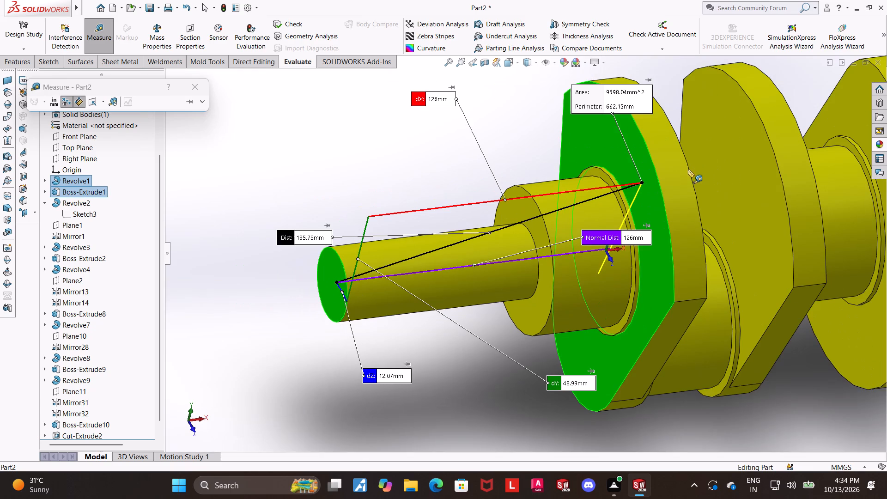
End the measurement and examine the crankshaft's webs, journals and crankpins from the narrow front shaft to the bolt flange.
{"action": "scroll", "coordinate": [693, 245], "scroll_direction": "up", "scroll_amount": 1}
{"action": "scroll", "coordinate": [693, 245], "scroll_direction": "down", "scroll_amount": 1}
{"action": "key", "text": "Escape"}
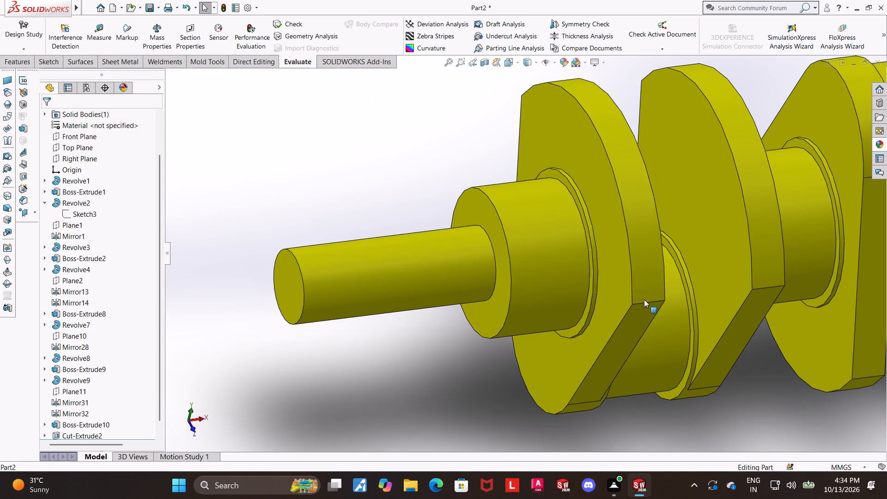
{"action": "scroll", "coordinate": [642, 298], "scroll_direction": "up", "scroll_amount": 1}
{"action": "middle_click_drag", "start_coordinate": [614, 283], "coordinate": [608, 231]}
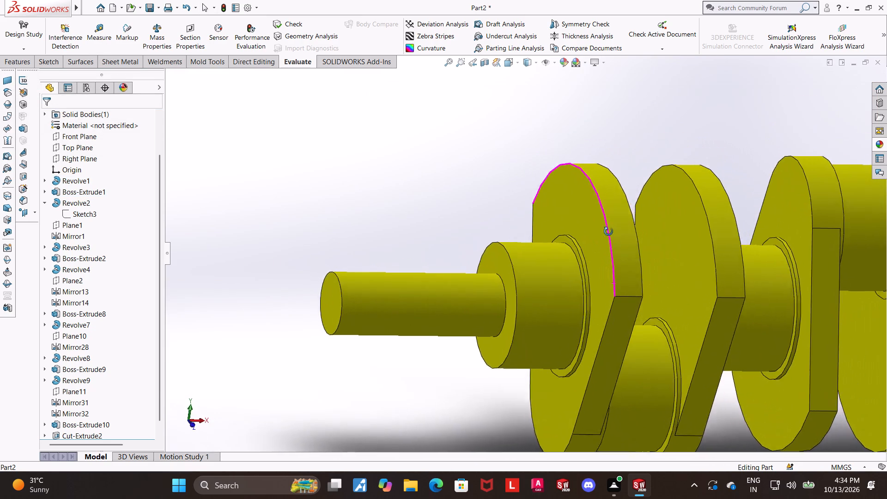
{"action": "middle_click_drag", "start_coordinate": [608, 231], "coordinate": [604, 262]}
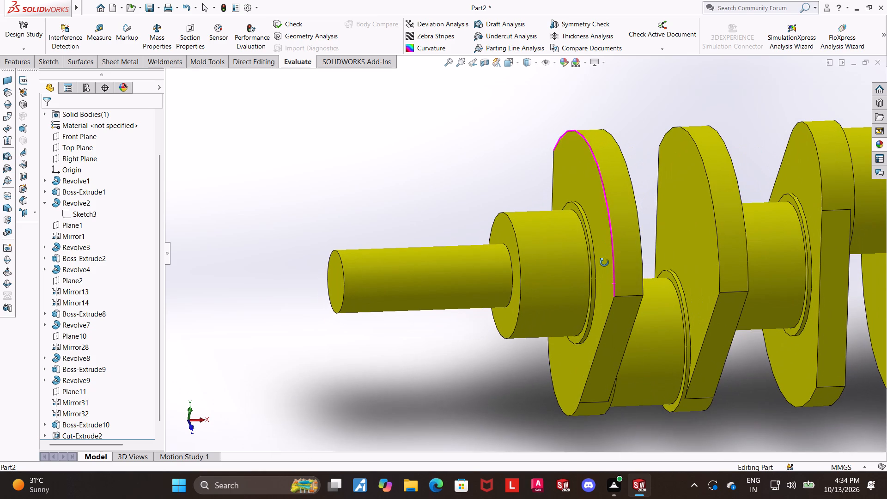
{"action": "middle_click_drag", "start_coordinate": [604, 262], "coordinate": [593, 262]}
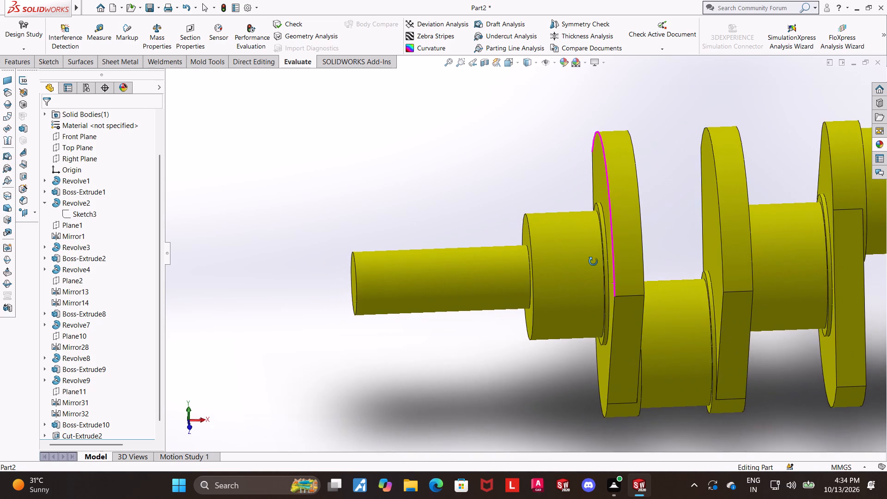
{"action": "middle_click_drag", "start_coordinate": [593, 262], "coordinate": [591, 271]}
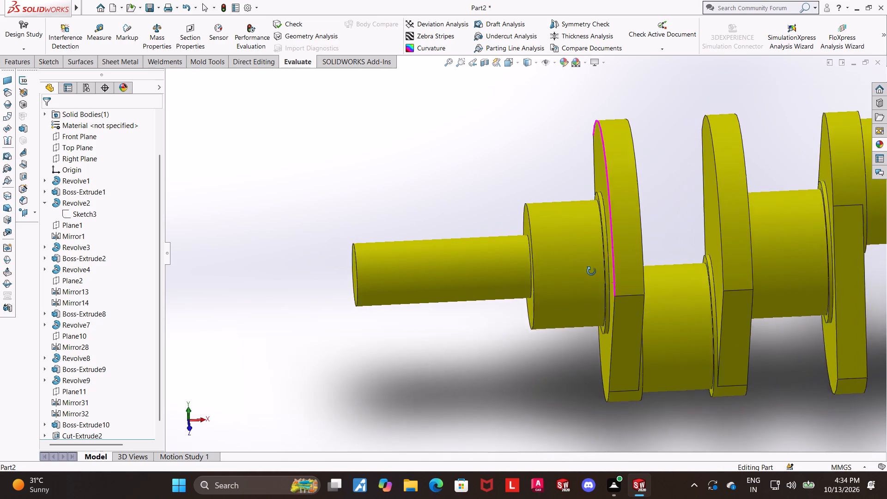
{"action": "middle_click_drag", "start_coordinate": [591, 271], "coordinate": [590, 270]}
{"action": "scroll", "coordinate": [592, 268], "scroll_direction": "up", "scroll_amount": 1}
{"action": "middle_click_drag", "start_coordinate": [583, 240], "coordinate": [588, 240]}
{"action": "scroll", "coordinate": [588, 240], "scroll_direction": "up", "scroll_amount": 1}
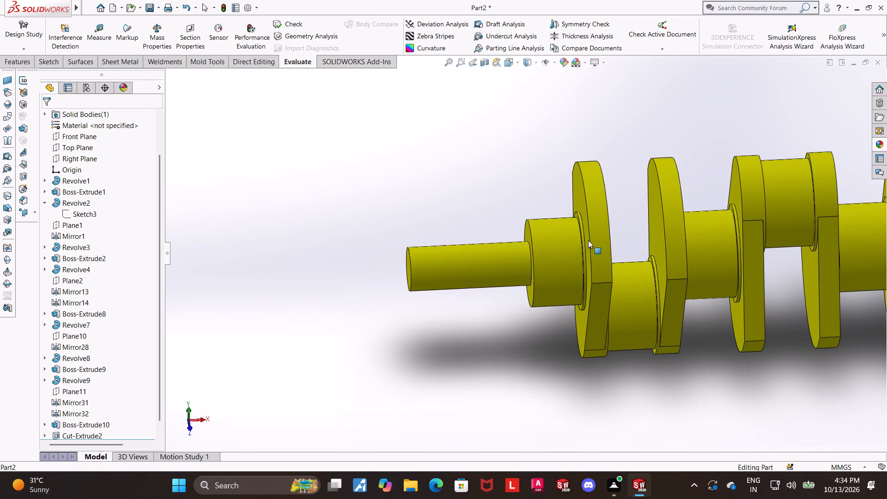
{"action": "scroll", "coordinate": [589, 235], "scroll_direction": "up", "scroll_amount": 1}
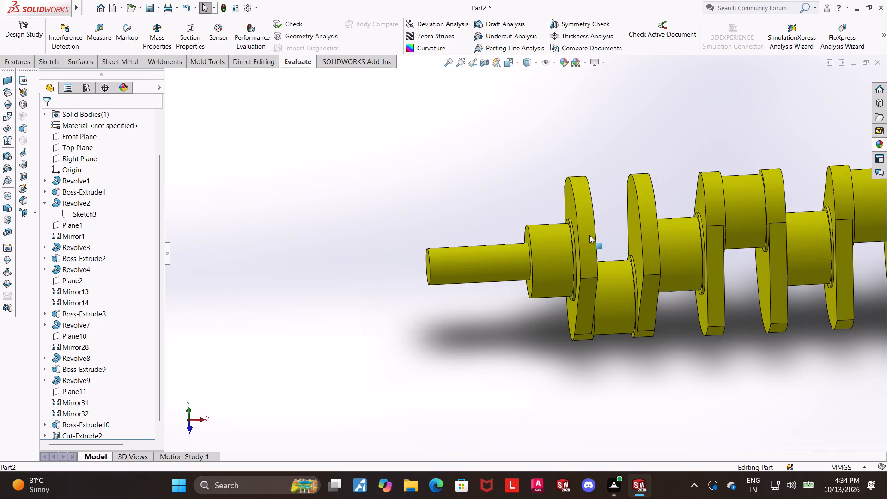
{"action": "scroll", "coordinate": [589, 235], "scroll_direction": "up", "scroll_amount": 2}
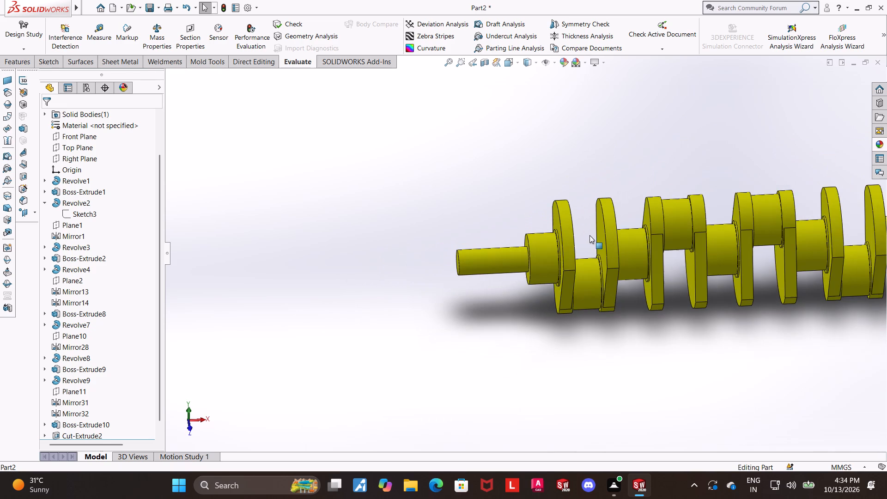
{"action": "scroll", "coordinate": [673, 237], "scroll_direction": "up", "scroll_amount": 1}
{"action": "scroll", "coordinate": [754, 241], "scroll_direction": "up", "scroll_amount": 2}
{"action": "scroll", "coordinate": [776, 235], "scroll_direction": "down", "scroll_amount": 2}
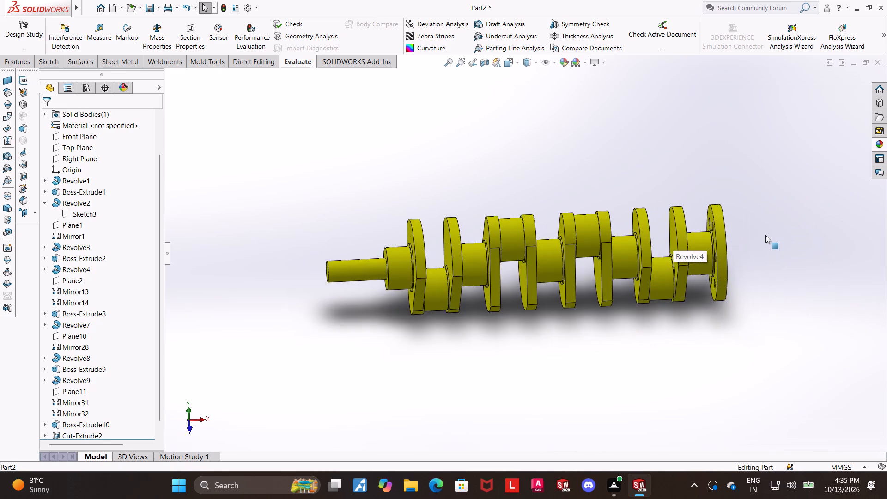
{"action": "scroll", "coordinate": [760, 235], "scroll_direction": "down", "scroll_amount": 3}
{"action": "scroll", "coordinate": [758, 235], "scroll_direction": "up", "scroll_amount": 2}
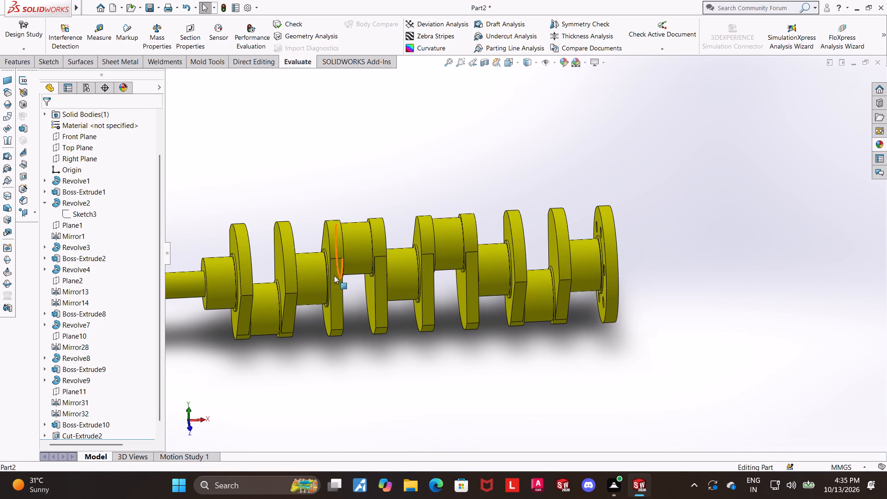
Inspect the whole crankshaft in the Front view and in the Isometric view showing the bolt flange's six holes.
{"action": "left_click", "coordinate": [505, 56]}
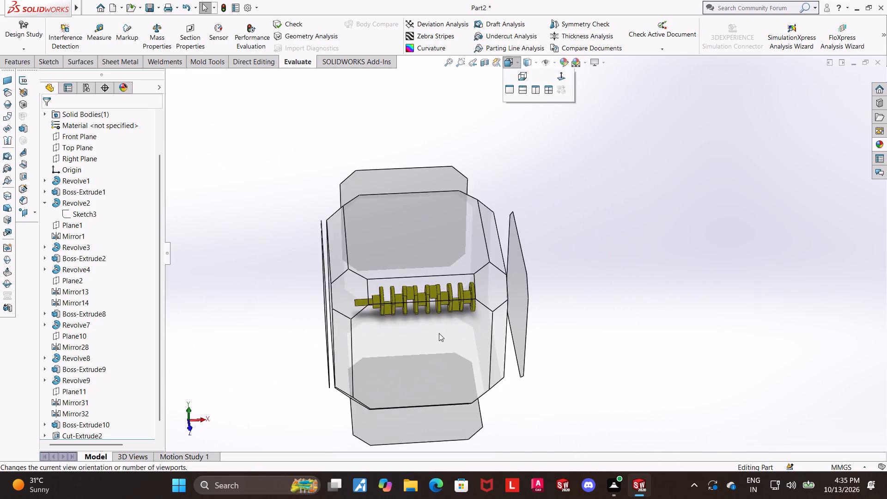
{"action": "left_click", "coordinate": [439, 333]}
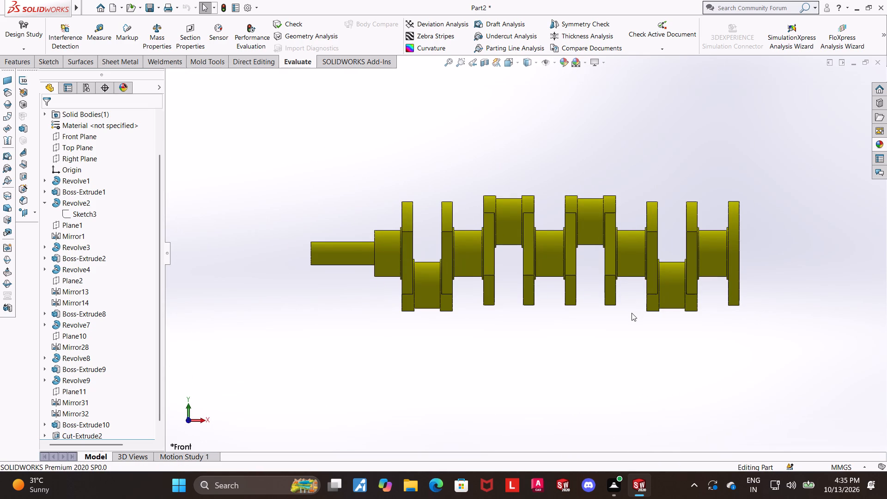
{"action": "scroll", "coordinate": [632, 313], "scroll_direction": "down", "scroll_amount": 1}
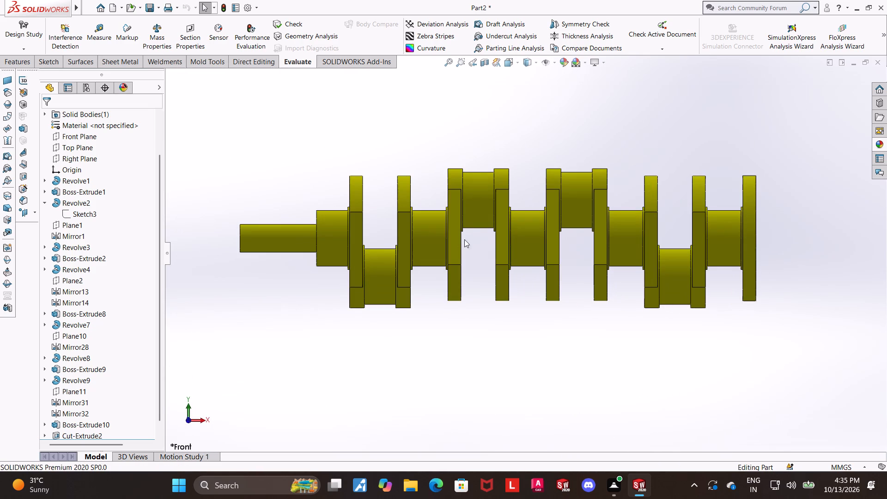
{"action": "scroll", "coordinate": [614, 298], "scroll_direction": "up", "scroll_amount": 1}
{"action": "scroll", "coordinate": [541, 260], "scroll_direction": "down", "scroll_amount": 1}
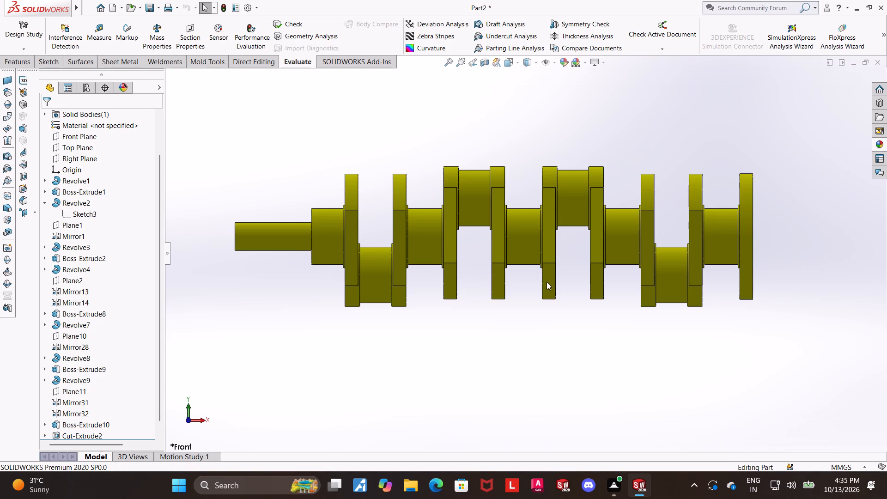
{"action": "middle_click_drag", "start_coordinate": [546, 299], "coordinate": [552, 335]}
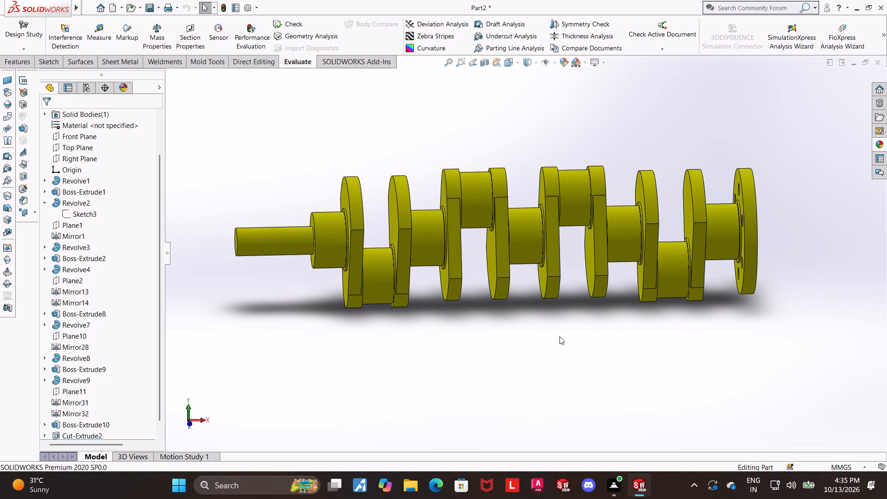
{"action": "key", "text": "ctrl+7"}
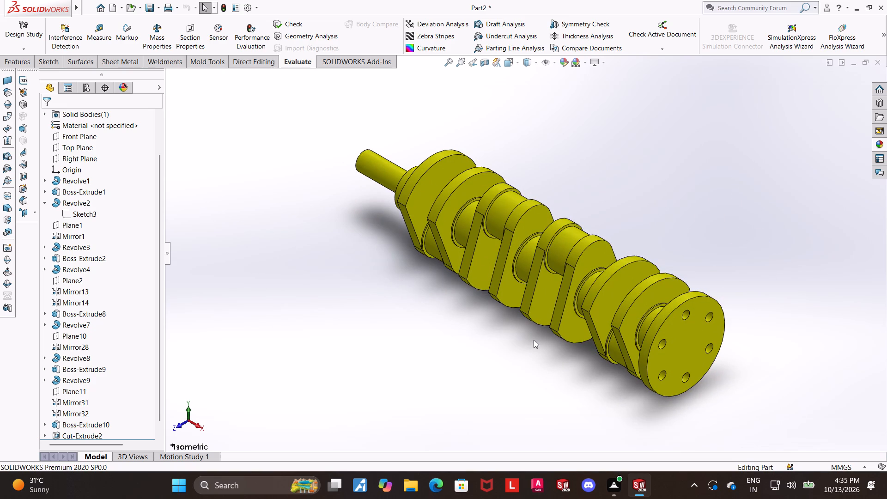
{"action": "scroll", "coordinate": [577, 346], "scroll_direction": "up", "scroll_amount": 2}
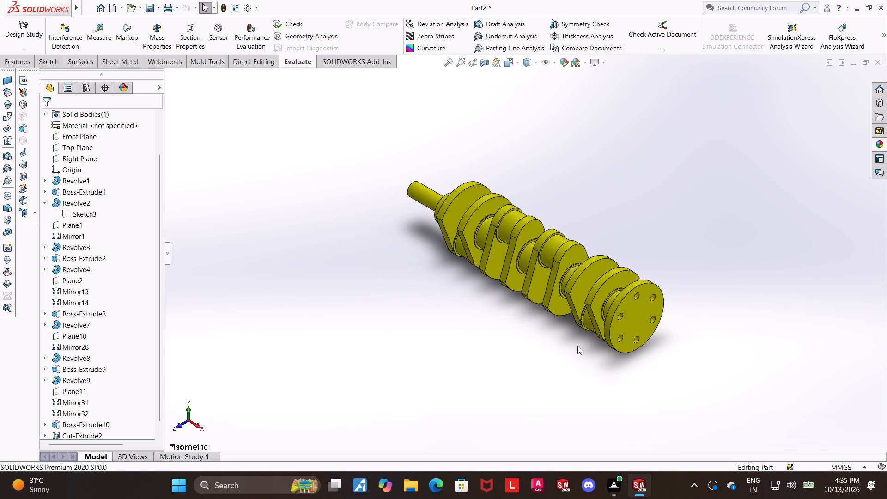
{"action": "scroll", "coordinate": [577, 346], "scroll_direction": "up", "scroll_amount": 1}
{"action": "scroll", "coordinate": [577, 346], "scroll_direction": "down", "scroll_amount": 1}
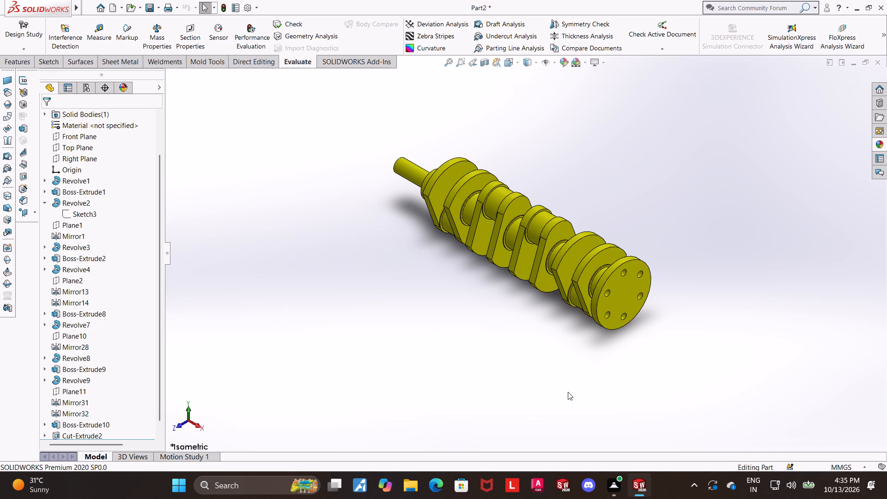
{"action": "middle_click_drag", "start_coordinate": [568, 390], "coordinate": [582, 377]}
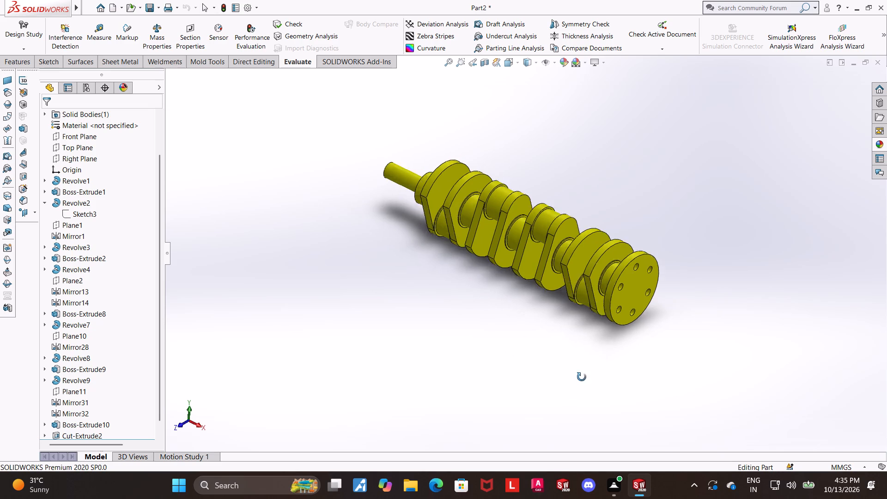
{"action": "middle_click_drag", "start_coordinate": [582, 377], "coordinate": [703, 396]}
{"action": "middle_click_drag", "start_coordinate": [438, 255], "coordinate": [429, 359]}
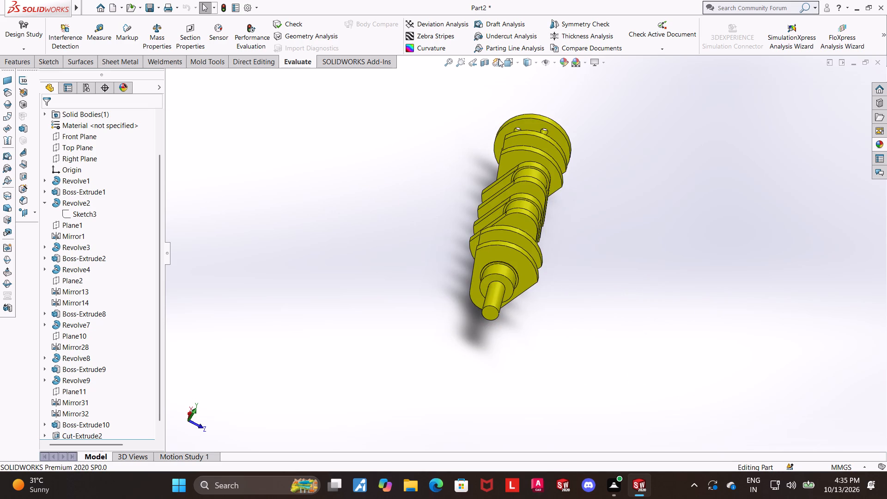
Examine the complete crankshaft in an angled corner view from the front shaft end, checking webs, crankpins and flange.
{"action": "left_click", "coordinate": [504, 60]}
{"action": "left_click", "coordinate": [491, 318]}
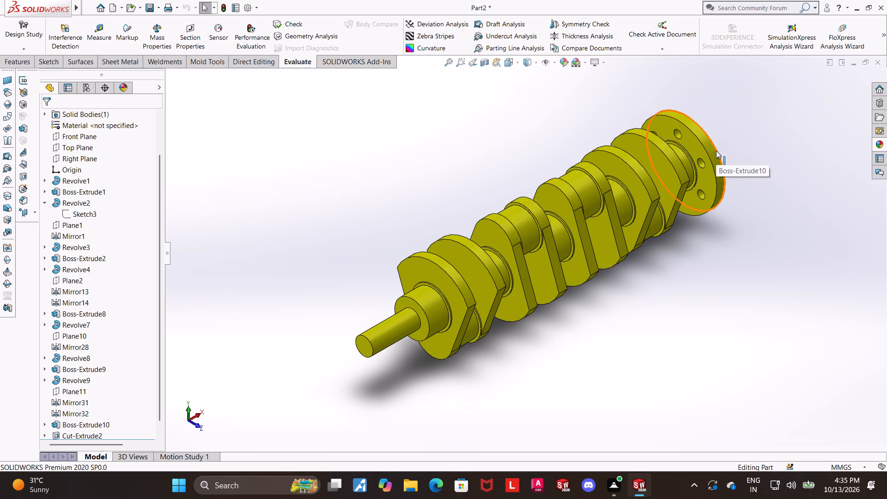
{"action": "scroll", "coordinate": [716, 151], "scroll_direction": "down", "scroll_amount": 1}
{"action": "scroll", "coordinate": [563, 326], "scroll_direction": "up", "scroll_amount": 1}
{"action": "scroll", "coordinate": [542, 325], "scroll_direction": "down", "scroll_amount": 1}
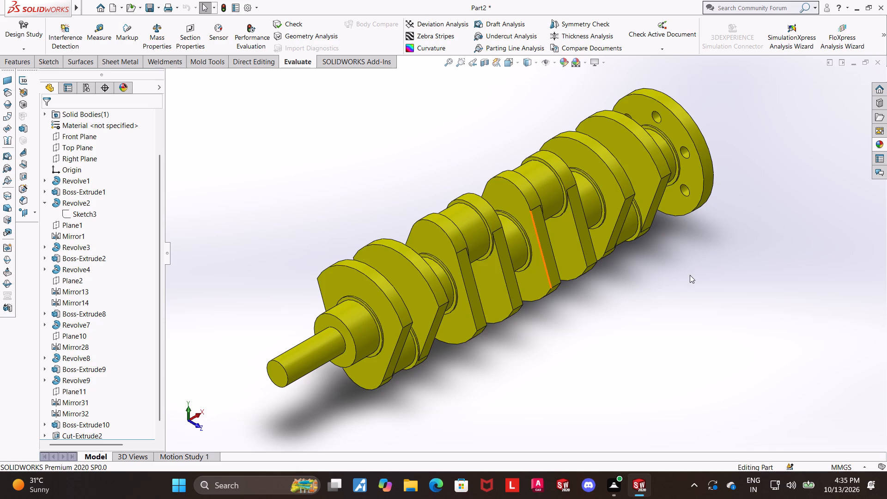
{"action": "scroll", "coordinate": [690, 275], "scroll_direction": "up", "scroll_amount": 1}
{"action": "scroll", "coordinate": [581, 286], "scroll_direction": "down", "scroll_amount": 1}
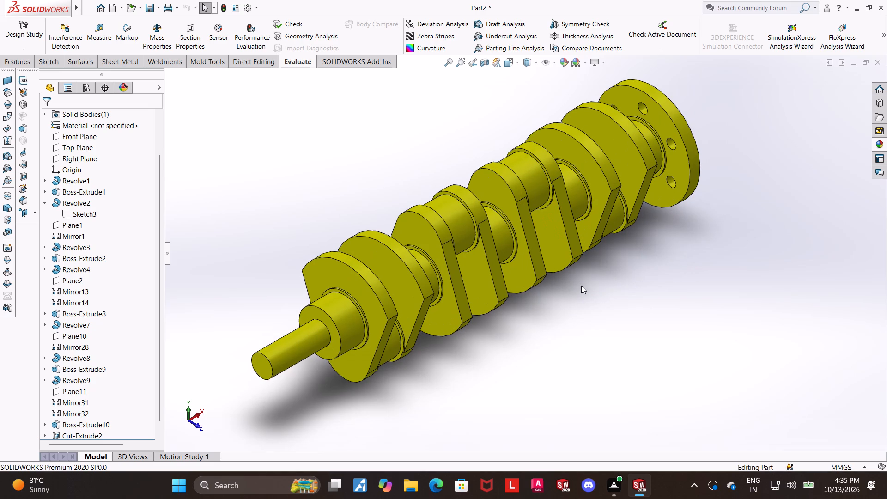
{"action": "scroll", "coordinate": [382, 302], "scroll_direction": "down", "scroll_amount": 1}
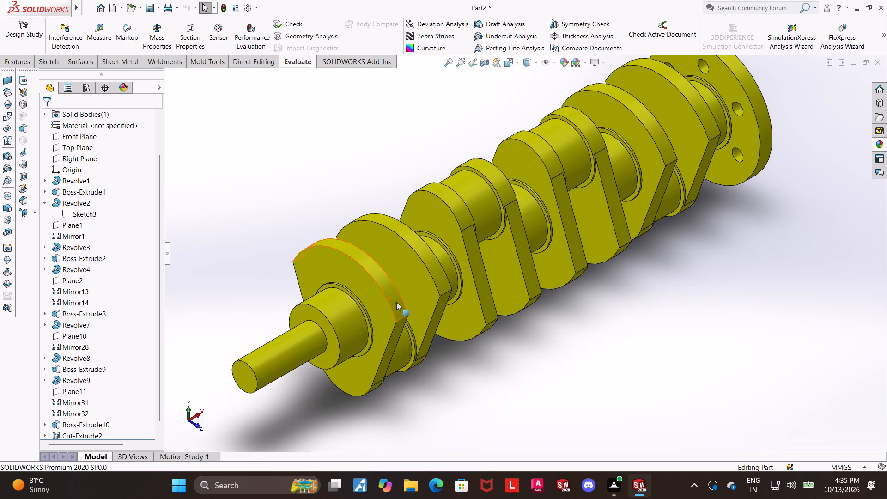
{"action": "scroll", "coordinate": [659, 278], "scroll_direction": "up", "scroll_amount": 1}
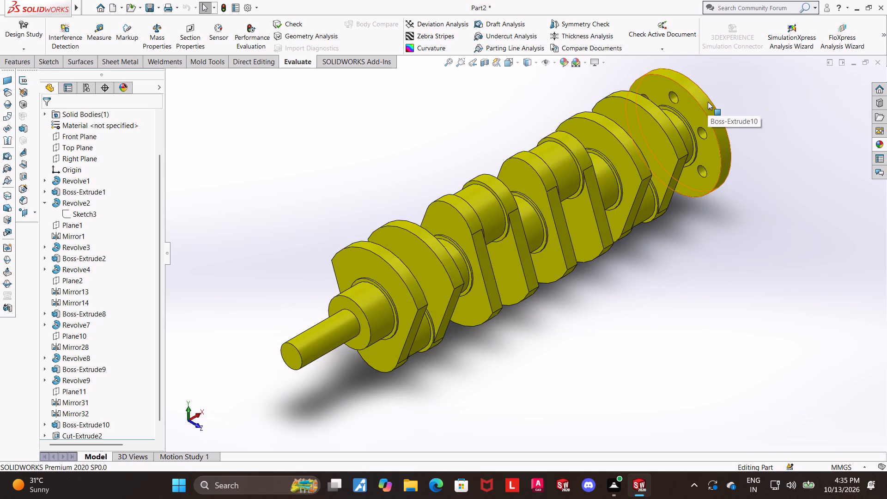
{"action": "scroll", "coordinate": [708, 102], "scroll_direction": "down", "scroll_amount": 1}
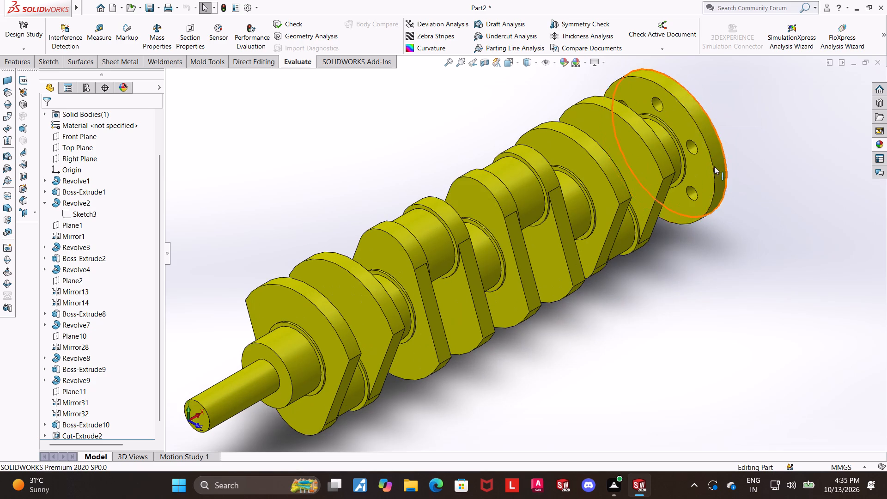
{"action": "middle_click_drag", "start_coordinate": [673, 201], "coordinate": [631, 194]}
{"action": "scroll", "coordinate": [659, 190], "scroll_direction": "up", "scroll_amount": 1}
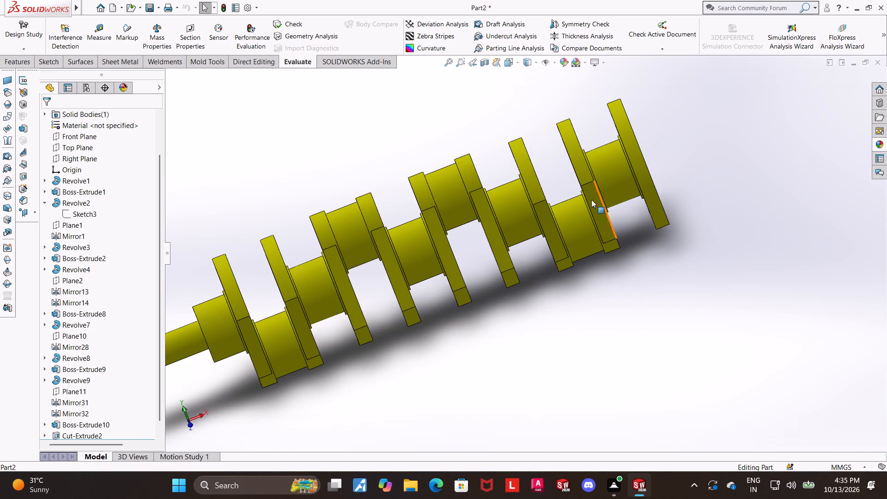
{"action": "middle_click_drag", "start_coordinate": [425, 219], "coordinate": [447, 221]}
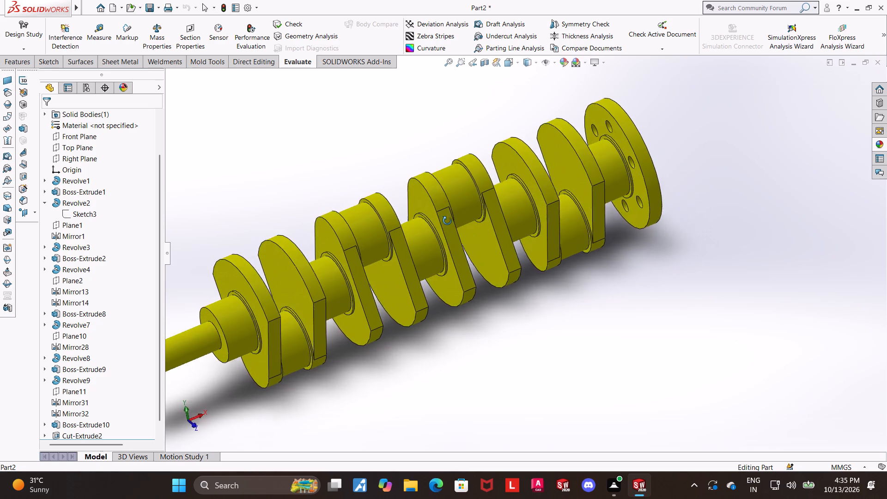
{"action": "middle_click_drag", "start_coordinate": [447, 221], "coordinate": [462, 220]}
{"action": "scroll", "coordinate": [449, 244], "scroll_direction": "up", "scroll_amount": 2}
{"action": "scroll", "coordinate": [453, 188], "scroll_direction": "down", "scroll_amount": 1}
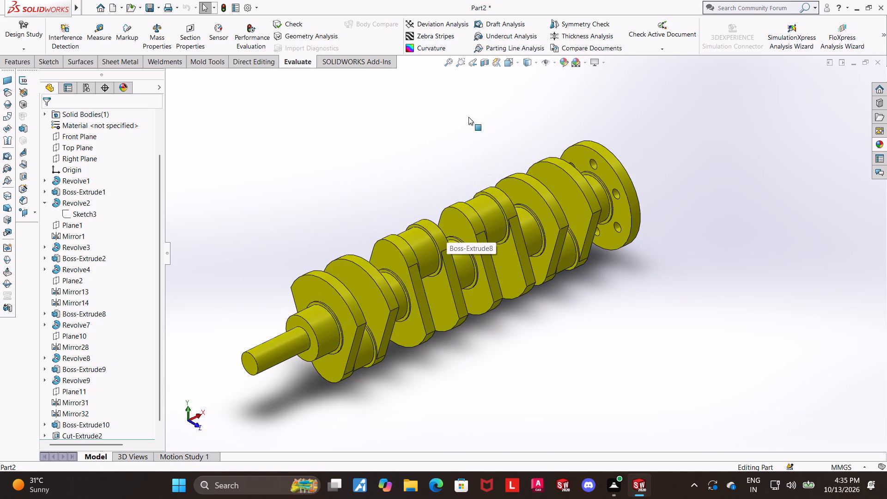
{"action": "left_click", "coordinate": [513, 61]}
{"action": "left_click", "coordinate": [402, 296]}
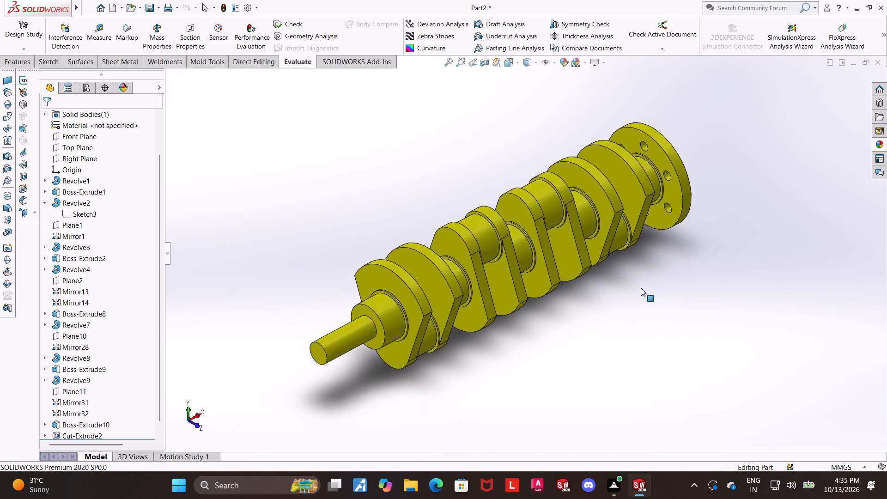
{"action": "scroll", "coordinate": [694, 154], "scroll_direction": "down", "scroll_amount": 1}
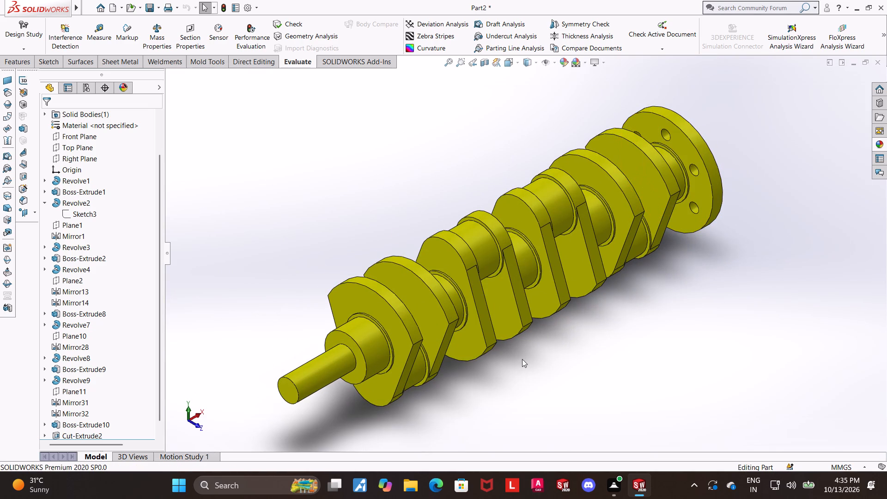
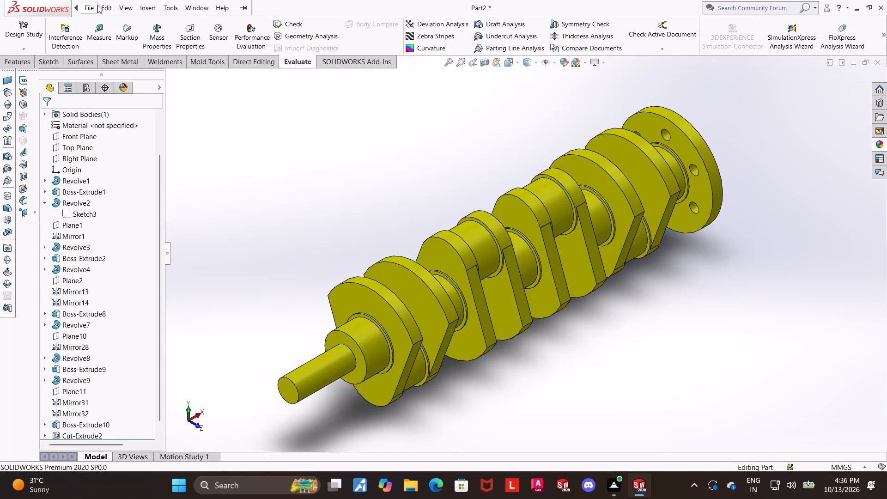
Save the part as a SOLIDWORKS Part file named "engine crankshaft" in the Downloads folder.
{"action": "left_click", "coordinate": [118, 127]}
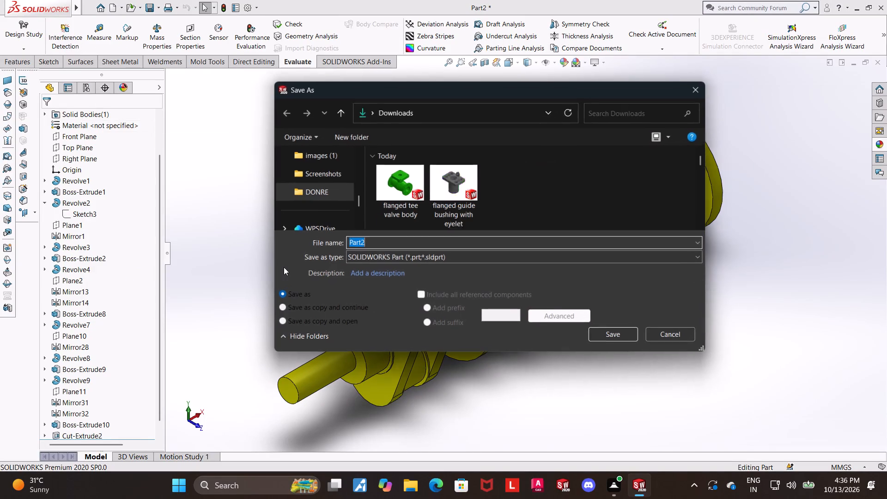
{"action": "type", "text": "eni"}
{"action": "key", "text": "BackSpace"}
{"action": "type", "text": "gine crankshaft\\"}
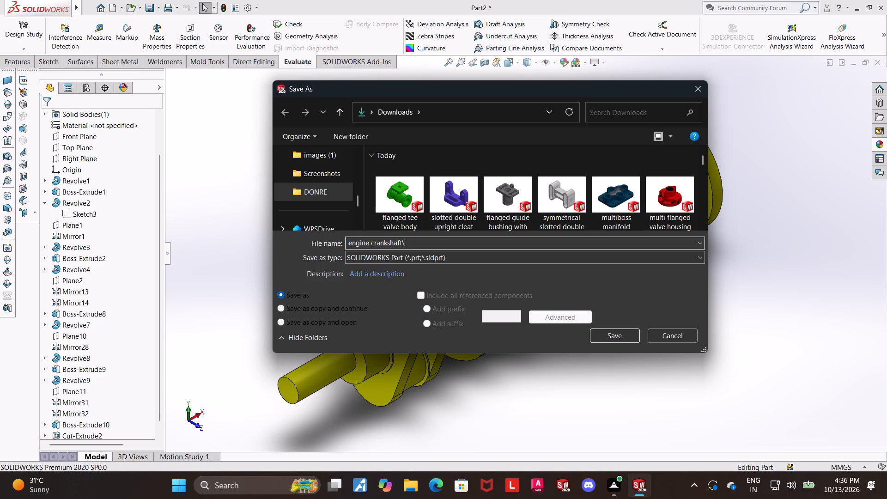
{"action": "key", "text": "BackSpace"}
{"action": "key", "text": "Return"}
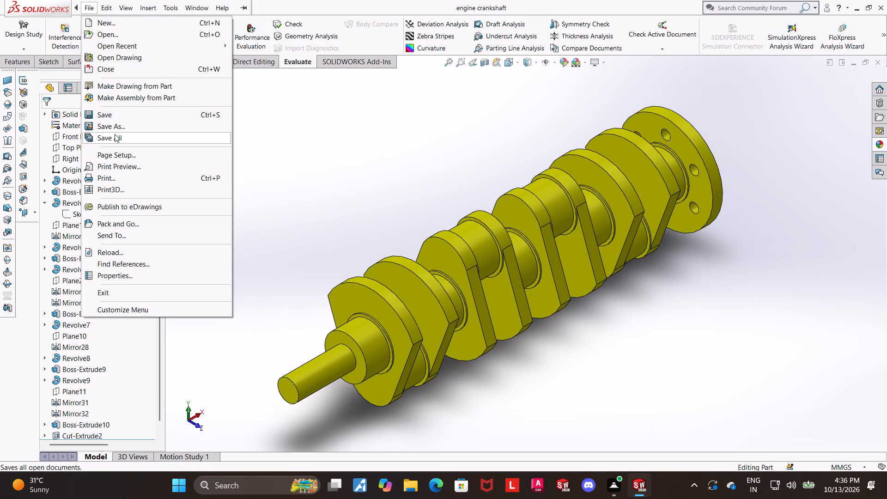
Save a copy of the engine crankshaft in Adobe Portable Document Format (*.pdf).
{"action": "left_click", "coordinate": [115, 132]}
{"action": "left_click", "coordinate": [428, 254]}
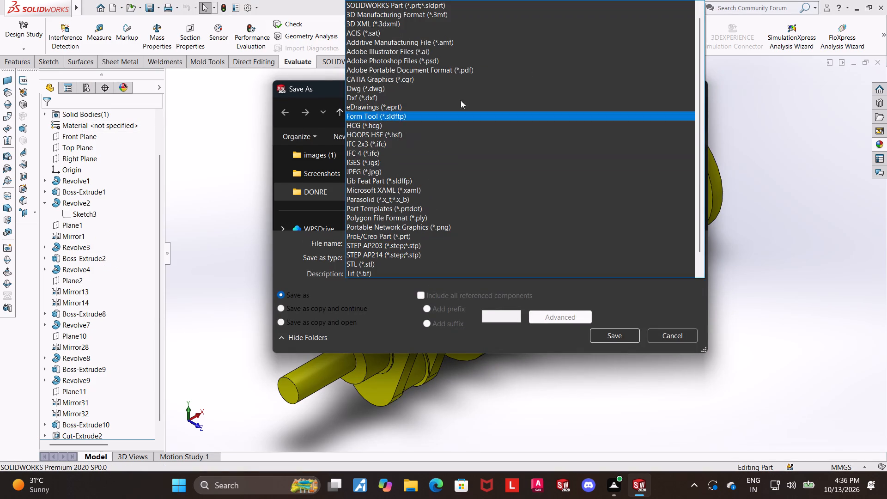
{"action": "left_click", "coordinate": [464, 68]}
{"action": "left_click", "coordinate": [624, 349]}
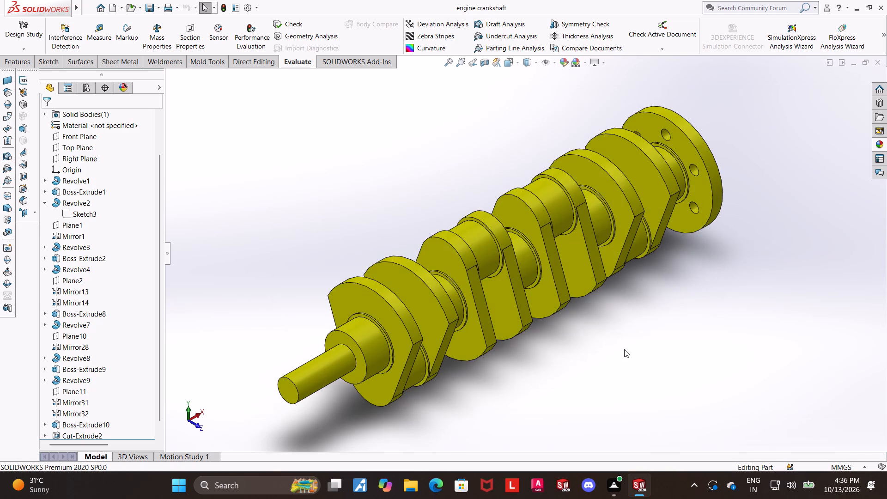